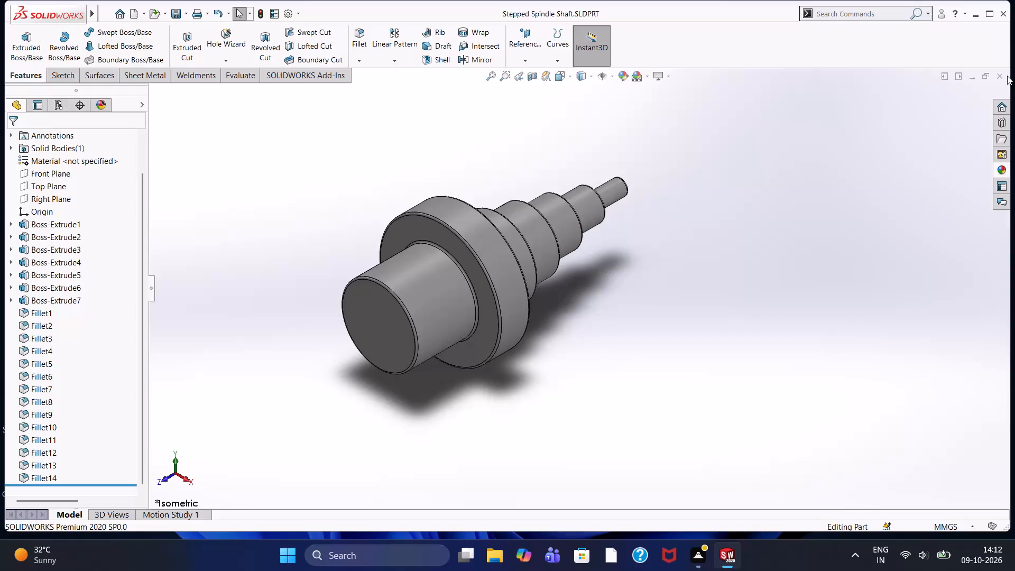
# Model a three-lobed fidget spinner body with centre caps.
# Close the Stepped Spindle Shaft part and create a new part document.
pyautogui.click(999, 77)
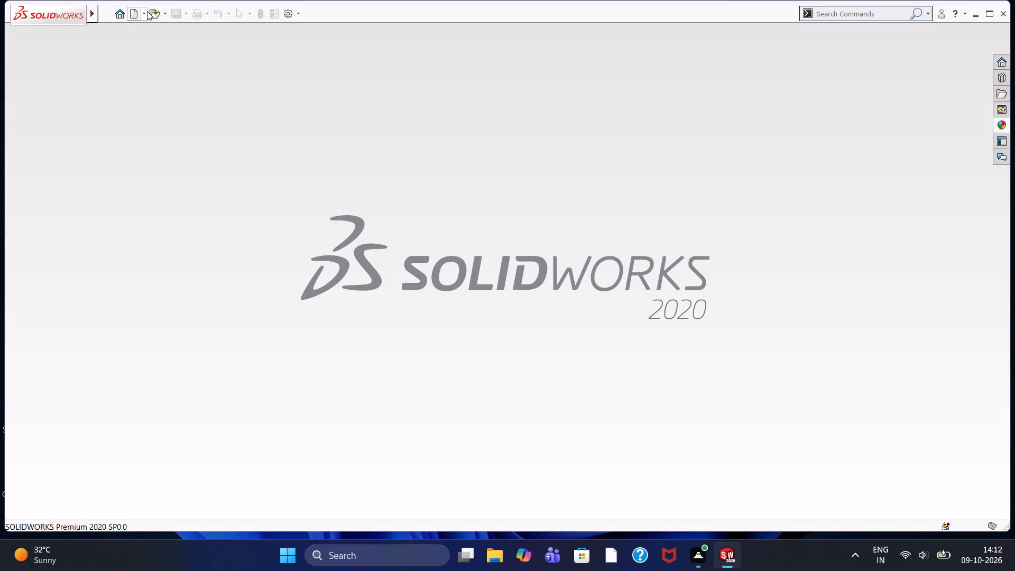
pyautogui.click(134, 11)
pyautogui.doubleClick(275, 258)
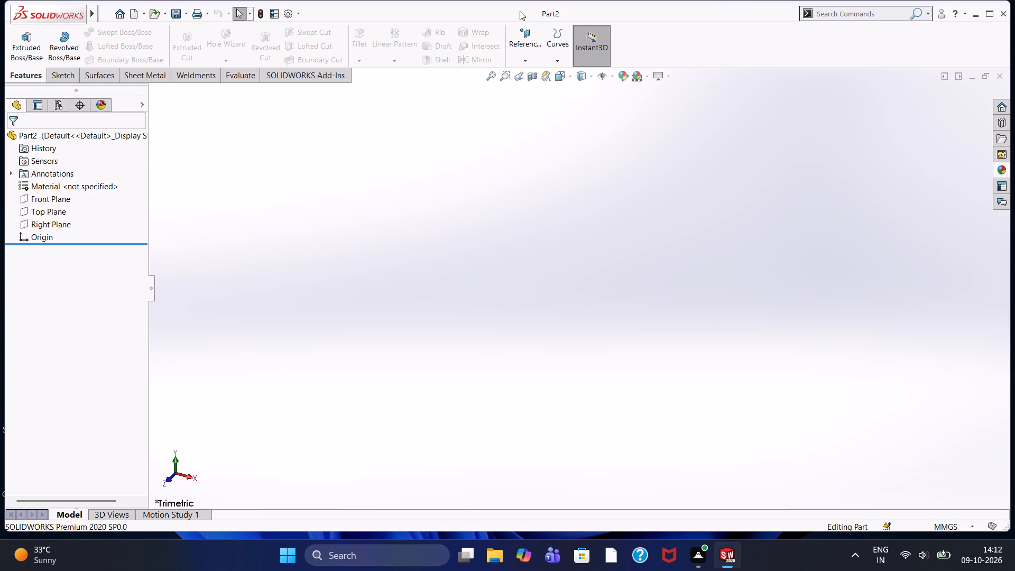
# Start a new sketch on the Front Plane.
pyautogui.click(69, 70)
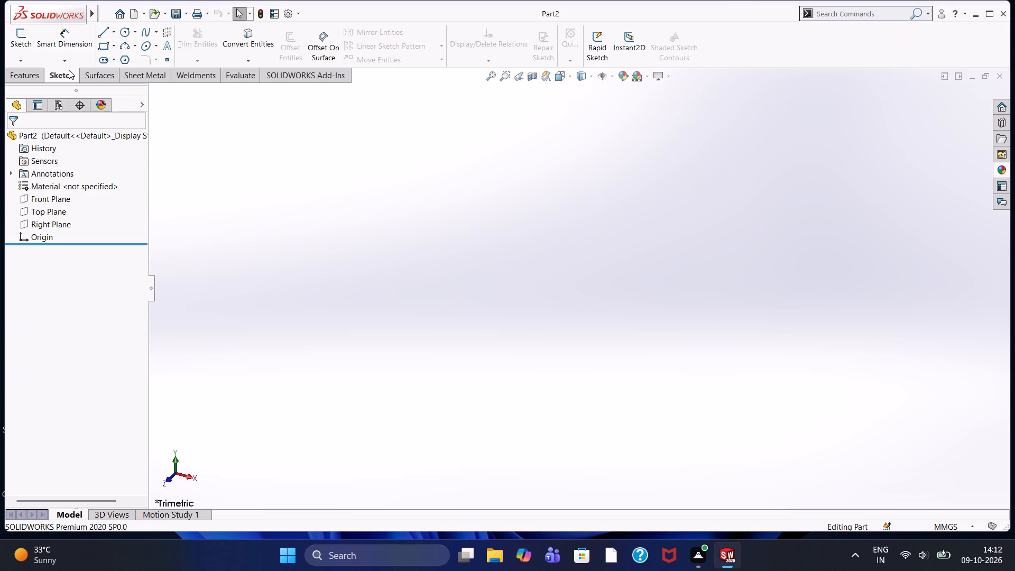
pyautogui.click(54, 200)
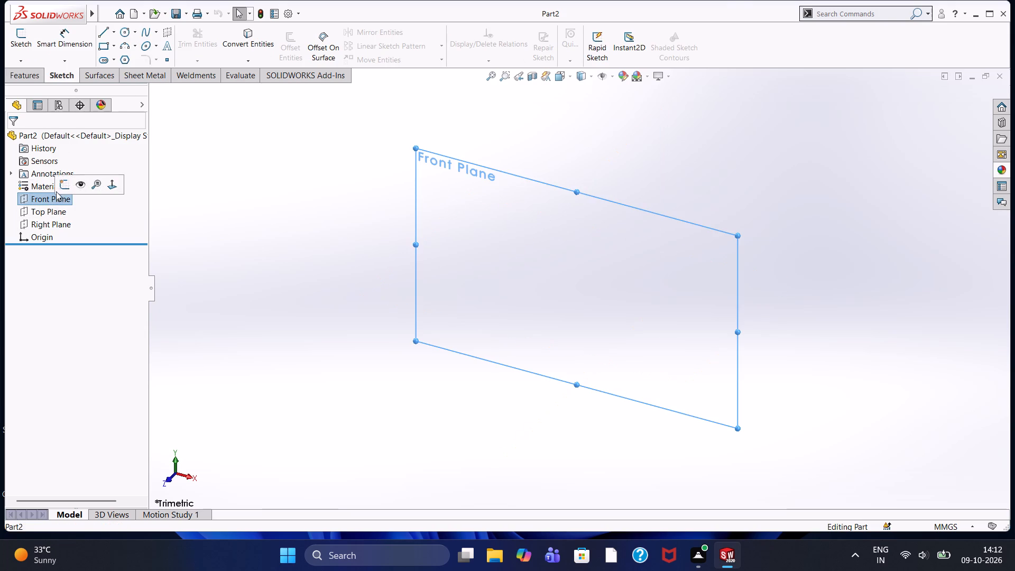
pyautogui.click(63, 188)
pyautogui.click(504, 329)
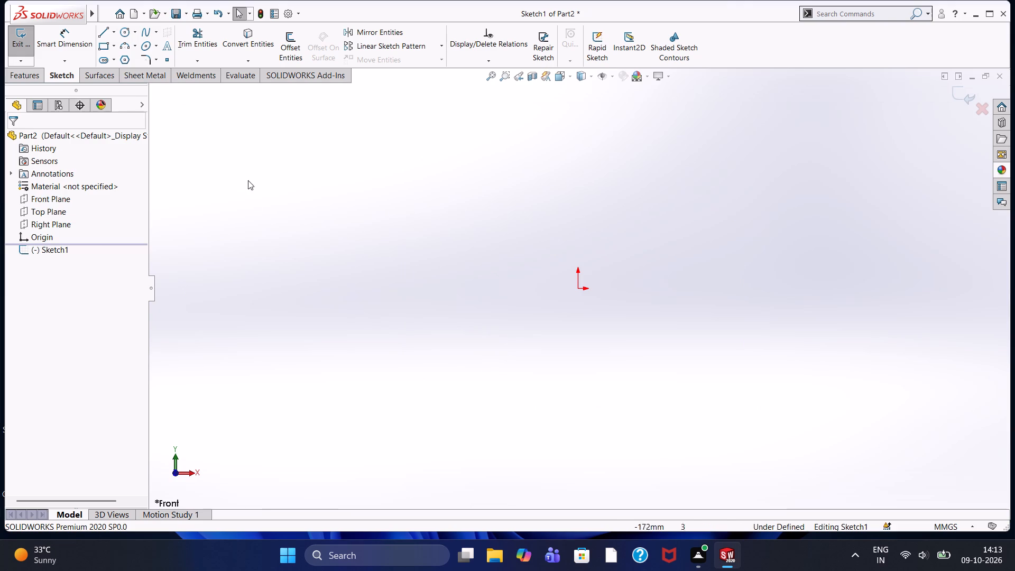
# Draw a 25 mm vertical centerline straight down from the origin.
pyautogui.click(111, 35)
pyautogui.click(125, 63)
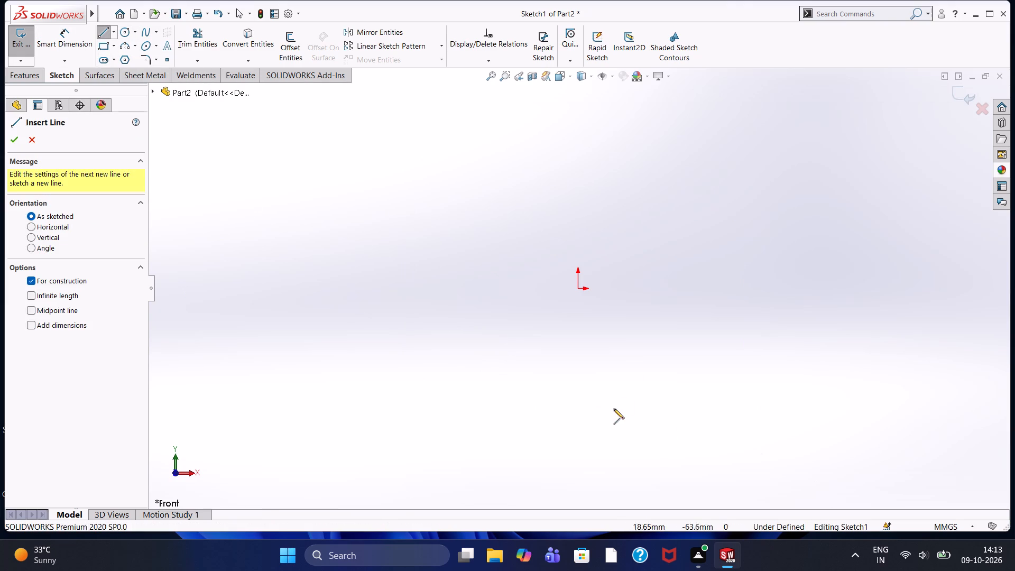
pyautogui.click(577, 289)
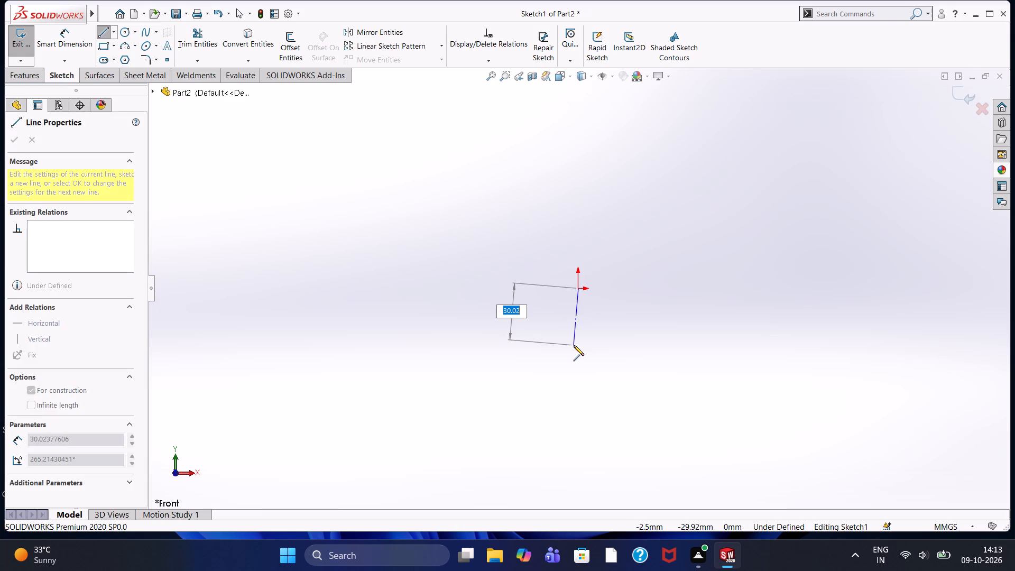
pyautogui.write('25')
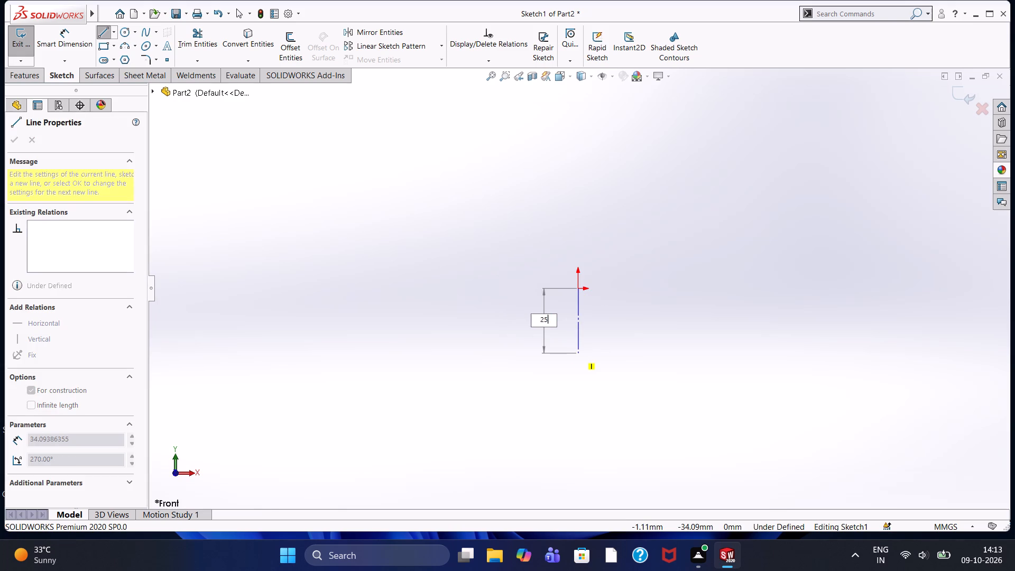
pyautogui.press('Return')
pyautogui.press('Escape')
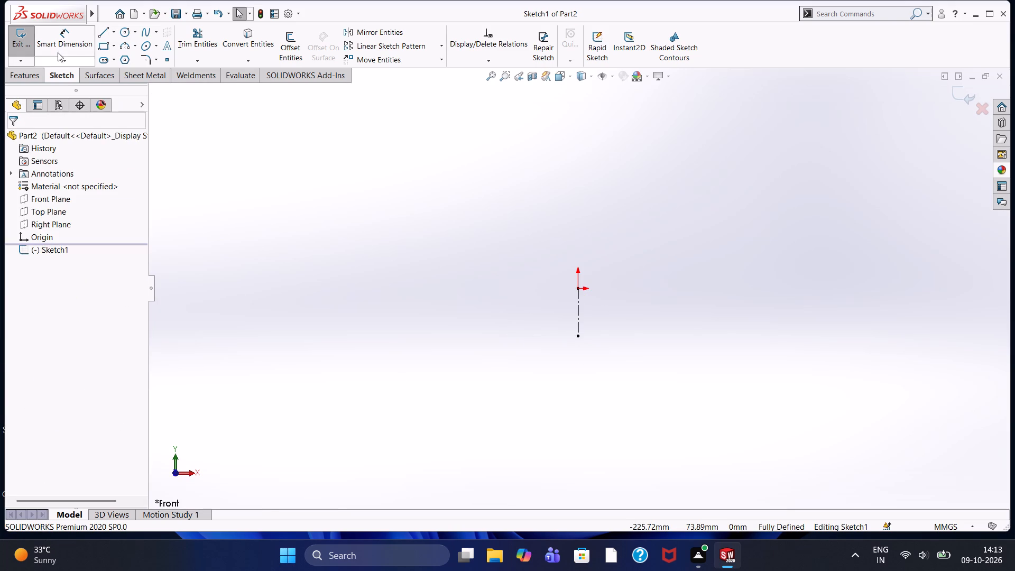
# Sketch a 25 mm diameter circle centred on the lower end of the vertical centerline.
pyautogui.click(124, 28)
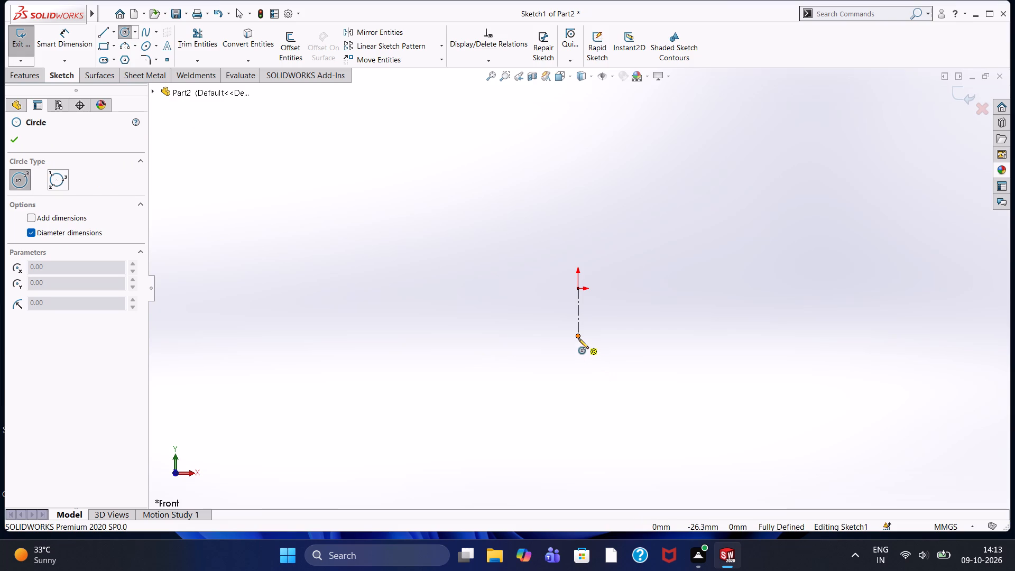
pyautogui.click(578, 338)
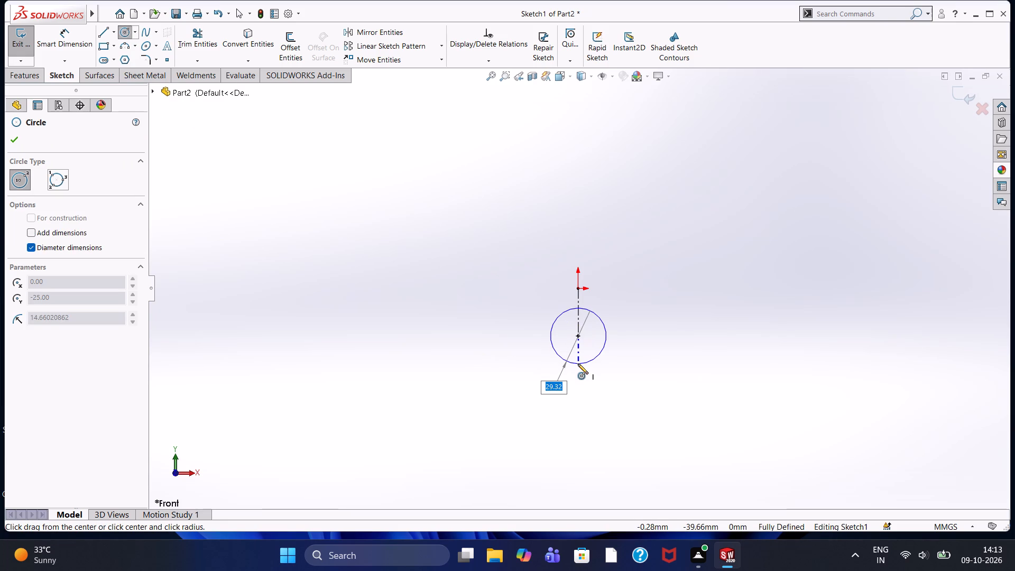
pyautogui.write('25')
pyautogui.press('Return')
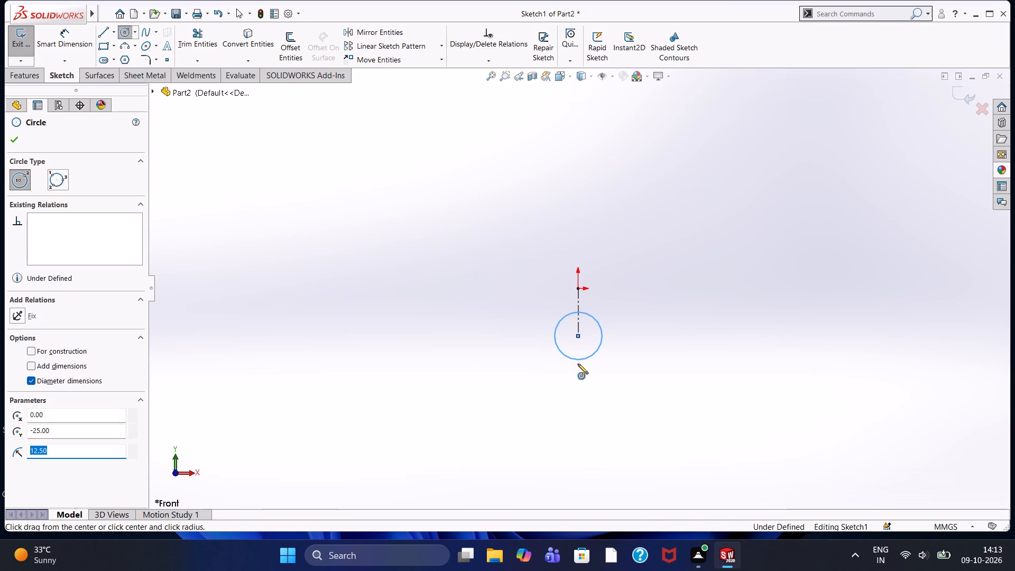
pyautogui.press('Escape')
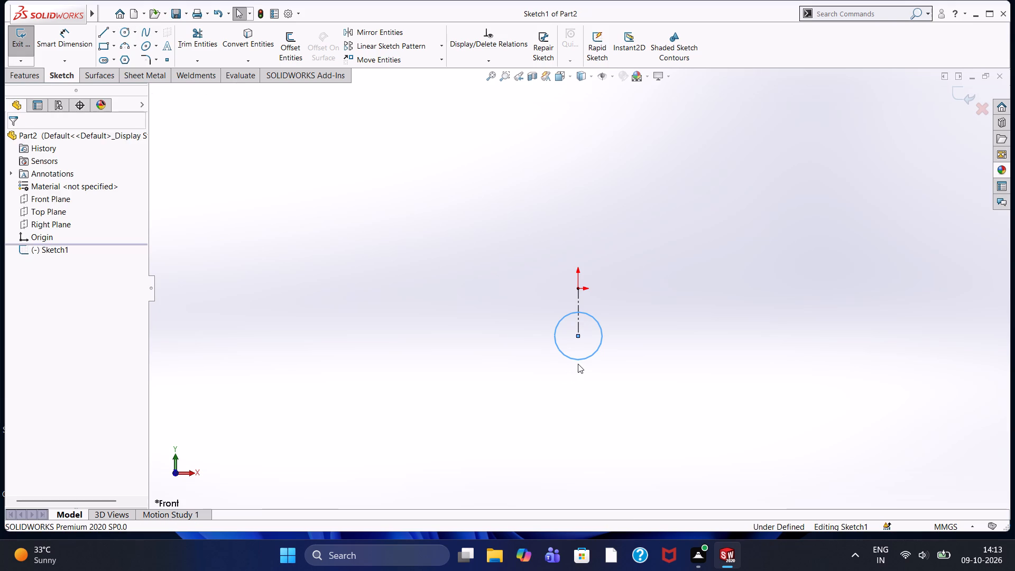
# Dimension the circle below the origin with a diameter of 26 mm.
pyautogui.scroll(-3, 584, 364)
pyautogui.scroll(-2, 589, 249)
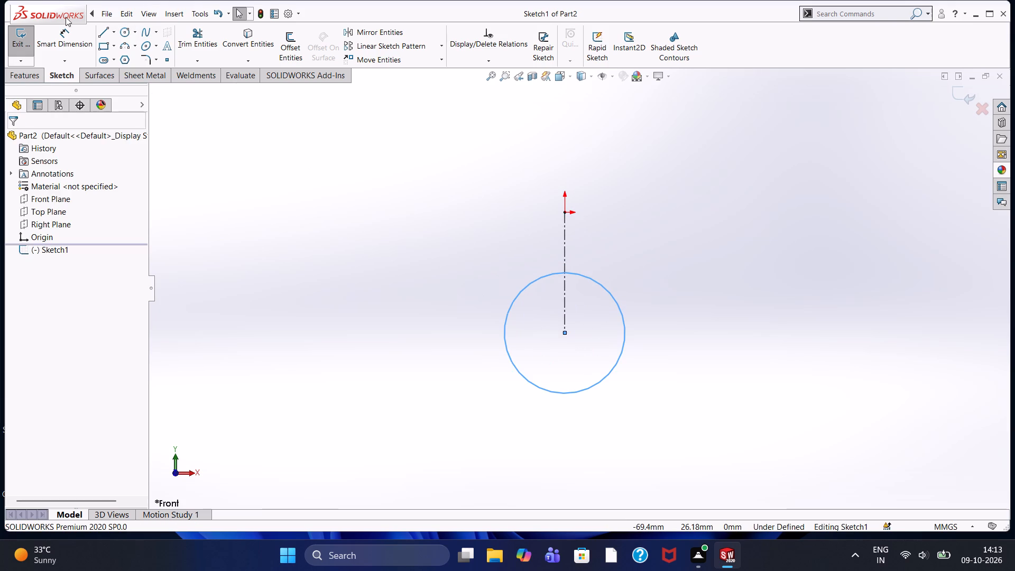
pyautogui.click(66, 38)
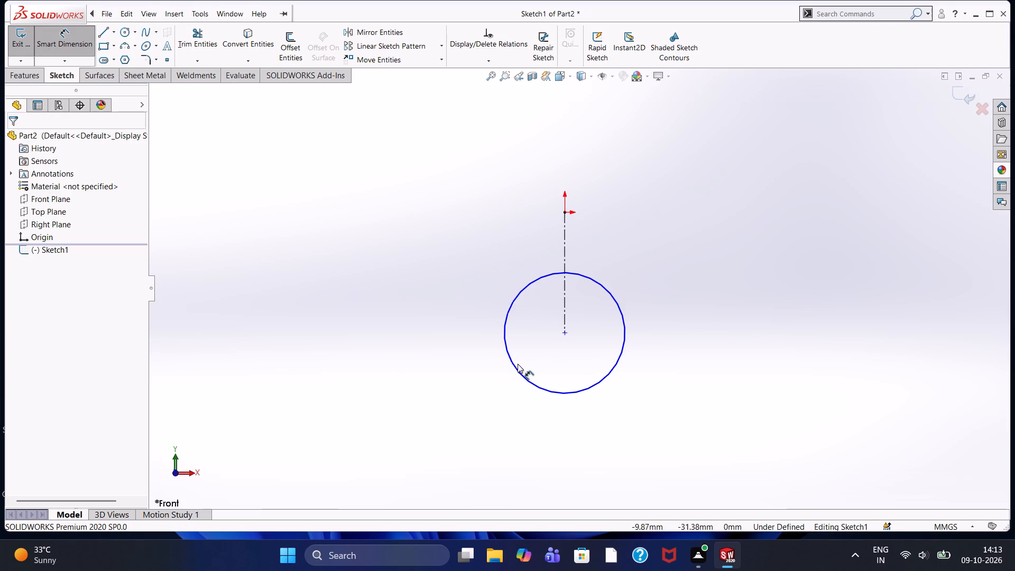
pyautogui.click(514, 363)
pyautogui.click(427, 324)
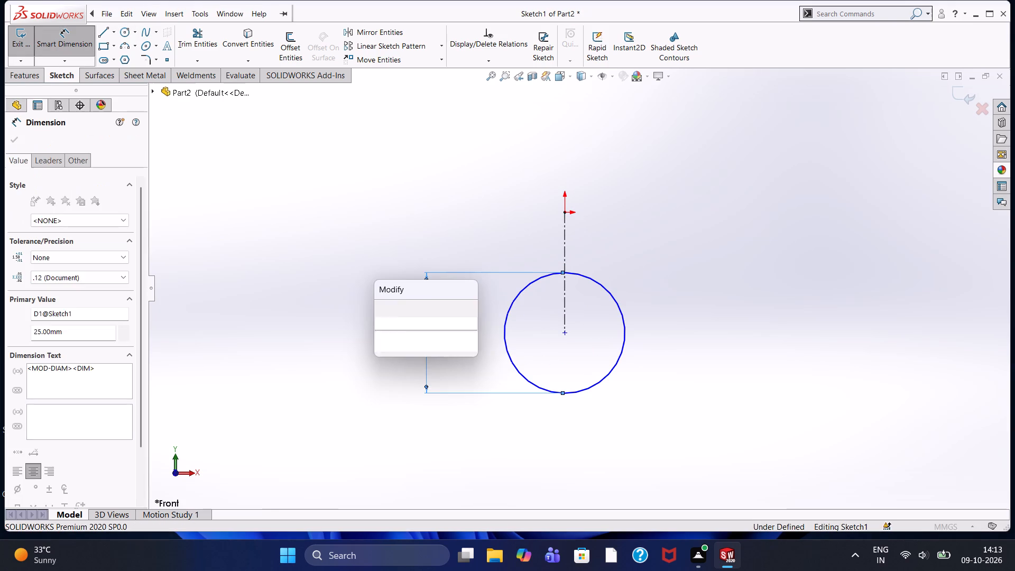
pyautogui.write('26')
pyautogui.press('Return')
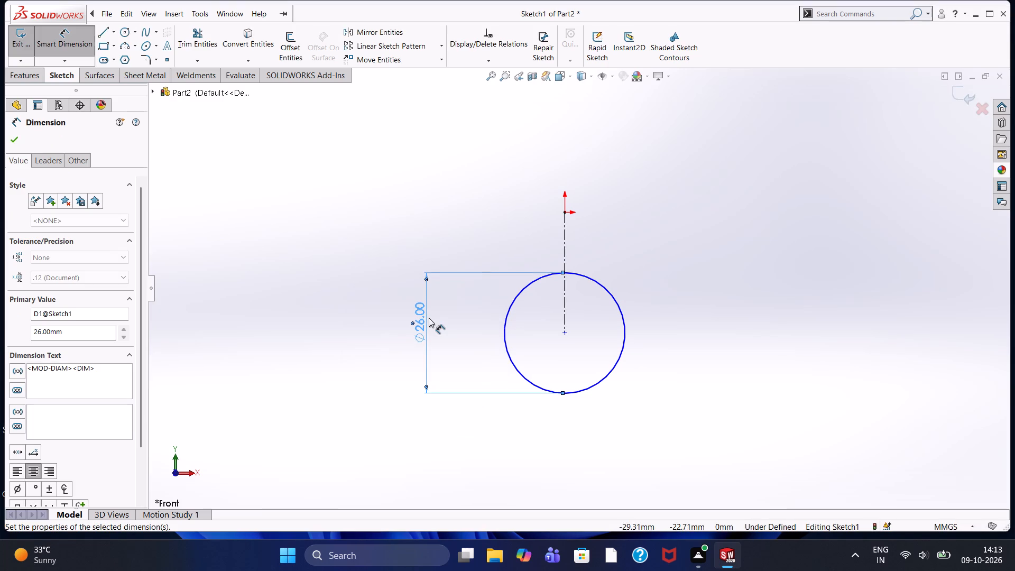
pyautogui.click(13, 137)
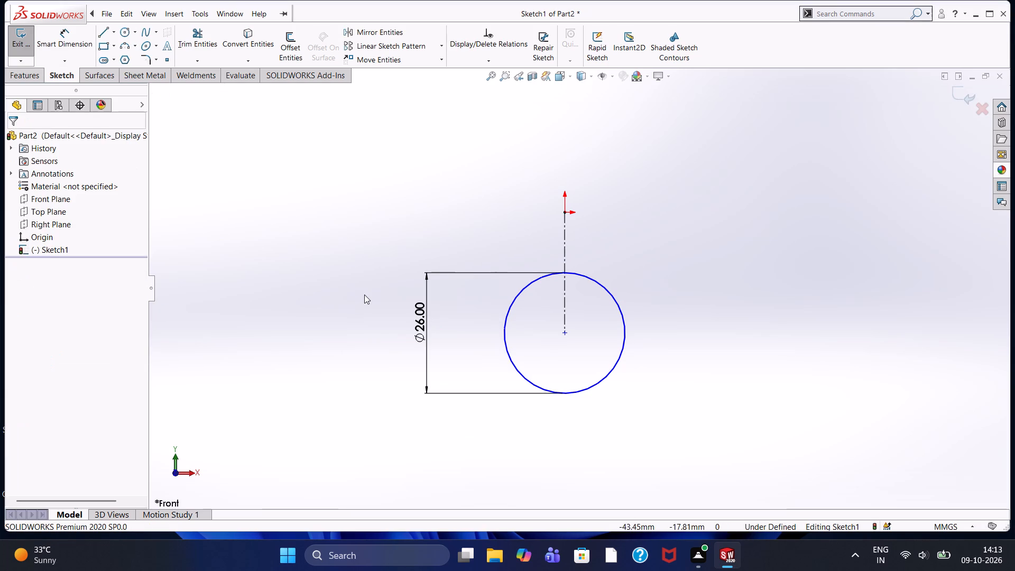
pyautogui.click(364, 294)
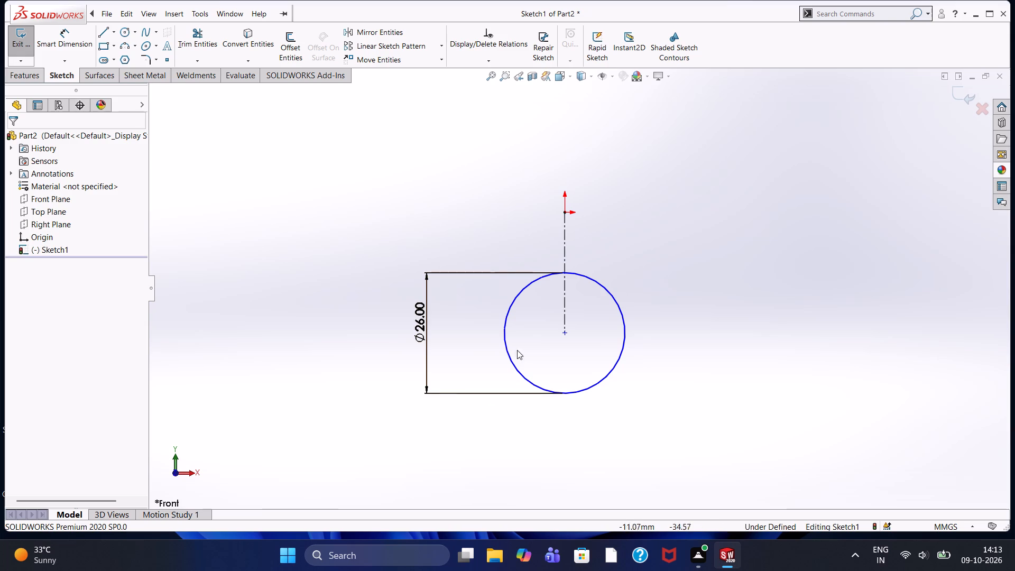
# Draw connected centerlines from the origin, 25 mm horizontally in the positive X direction and 25 mm vertically upward.
pyautogui.scroll(5, 508, 206)
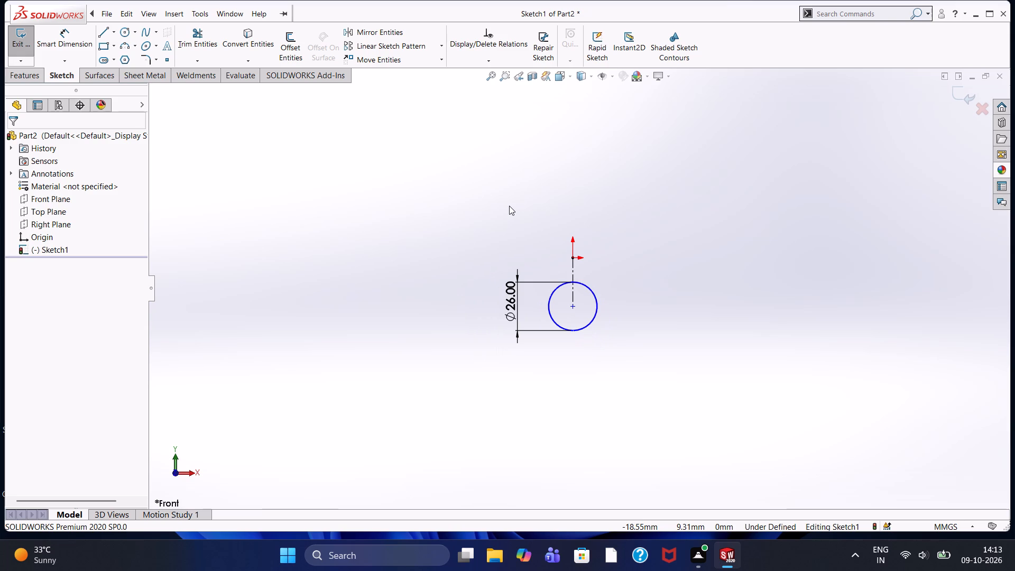
pyautogui.scroll(1, 509, 206)
pyautogui.scroll(-1, 509, 206)
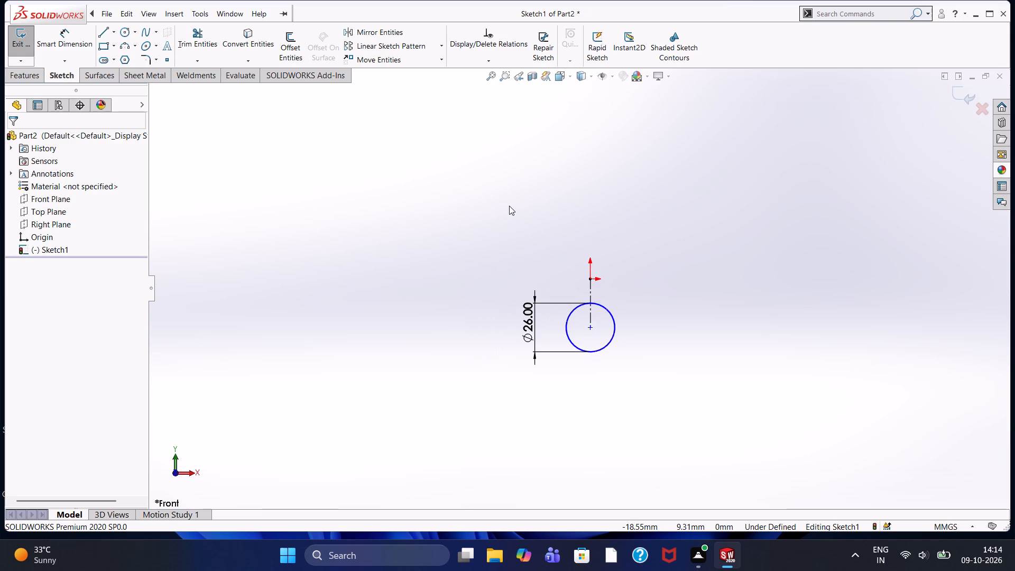
pyautogui.scroll(-2, 645, 279)
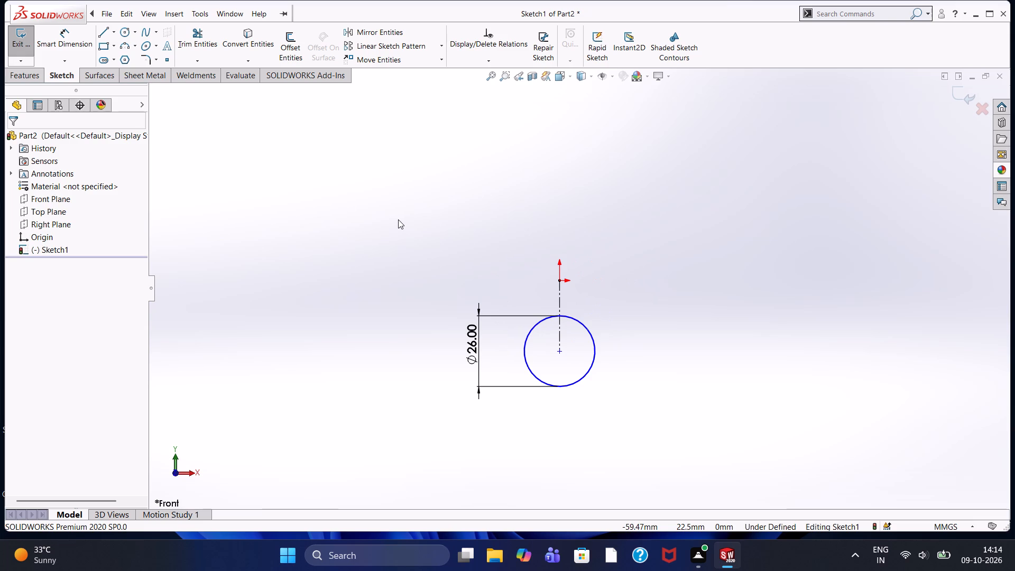
pyautogui.click(115, 36)
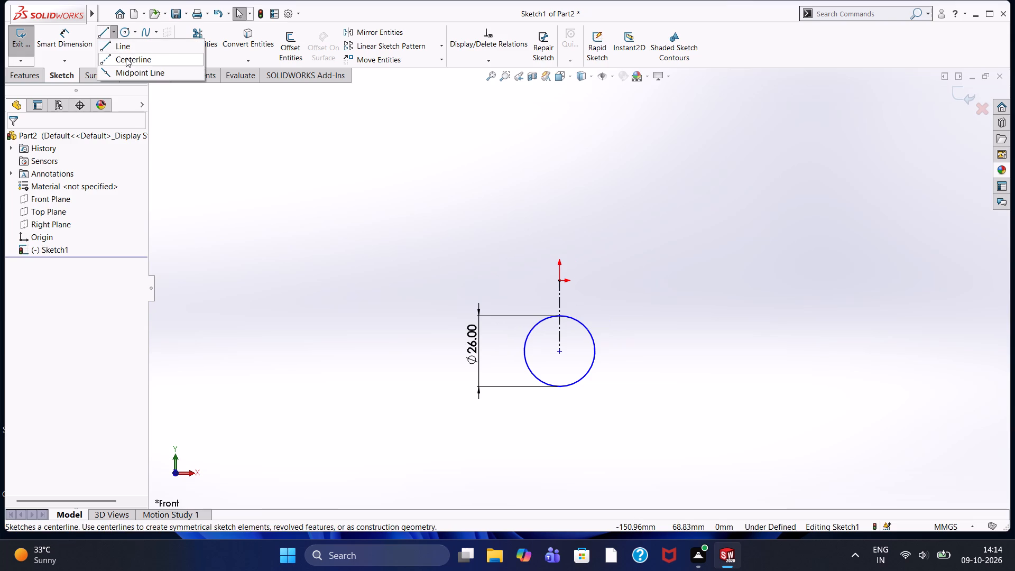
pyautogui.click(127, 59)
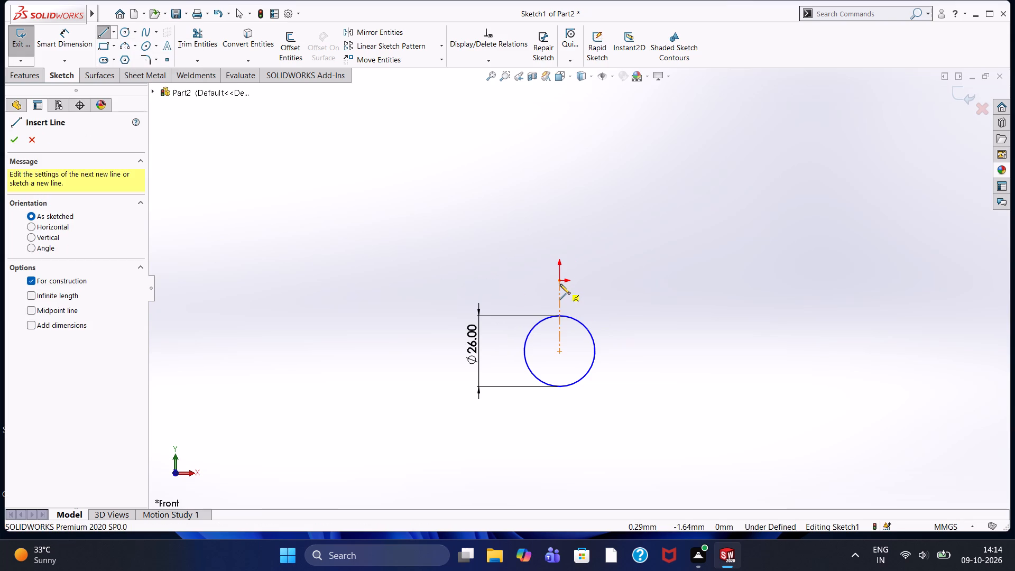
pyautogui.click(559, 283)
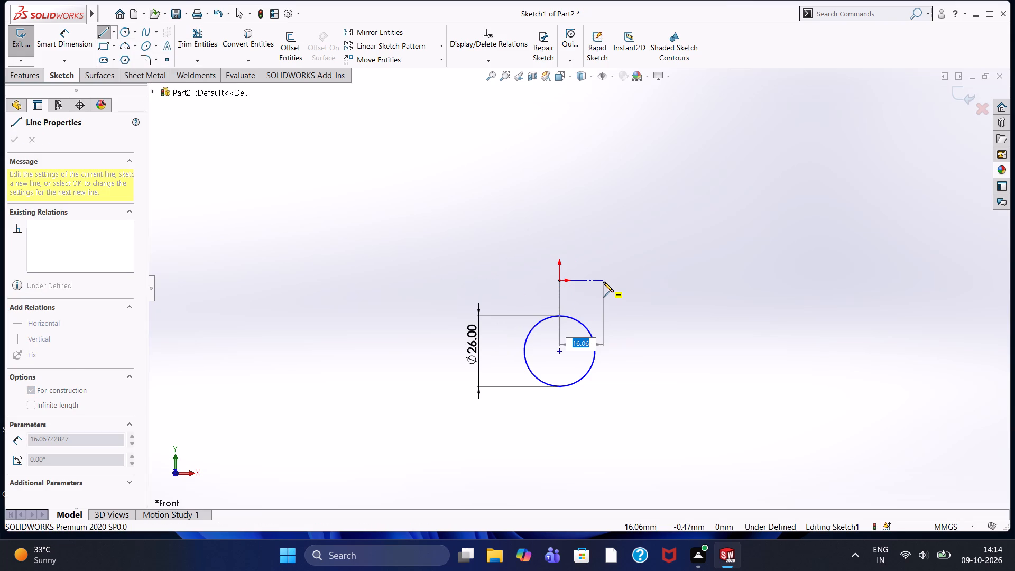
pyautogui.write('25')
pyautogui.press('Return')
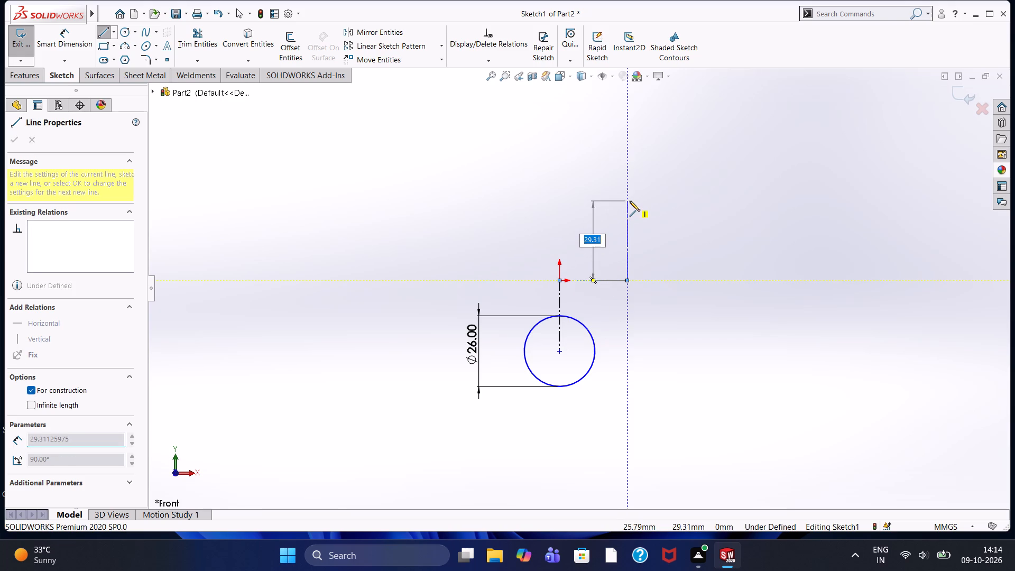
pyautogui.write('25')
pyautogui.press('Return')
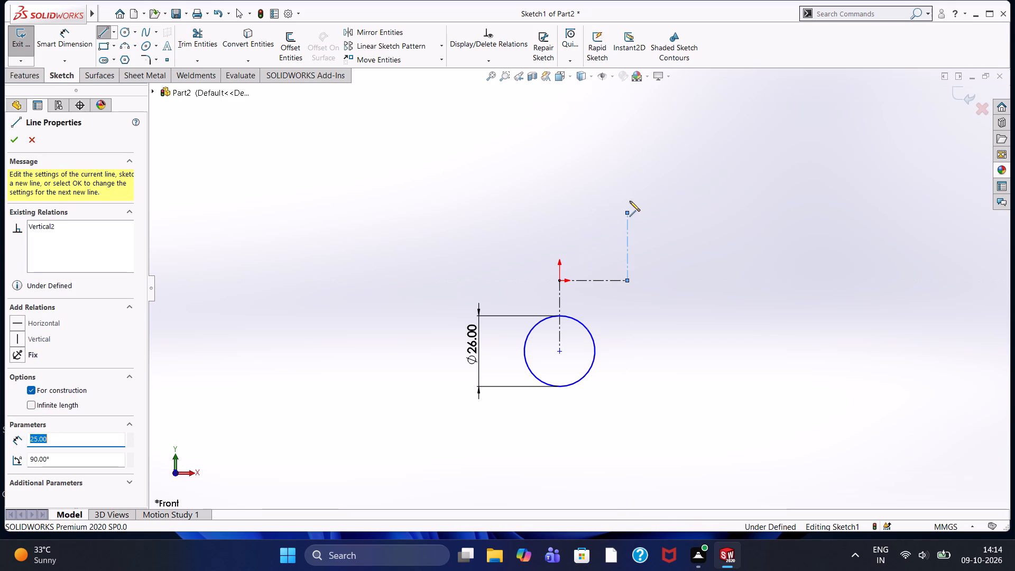
pyautogui.press('Escape')
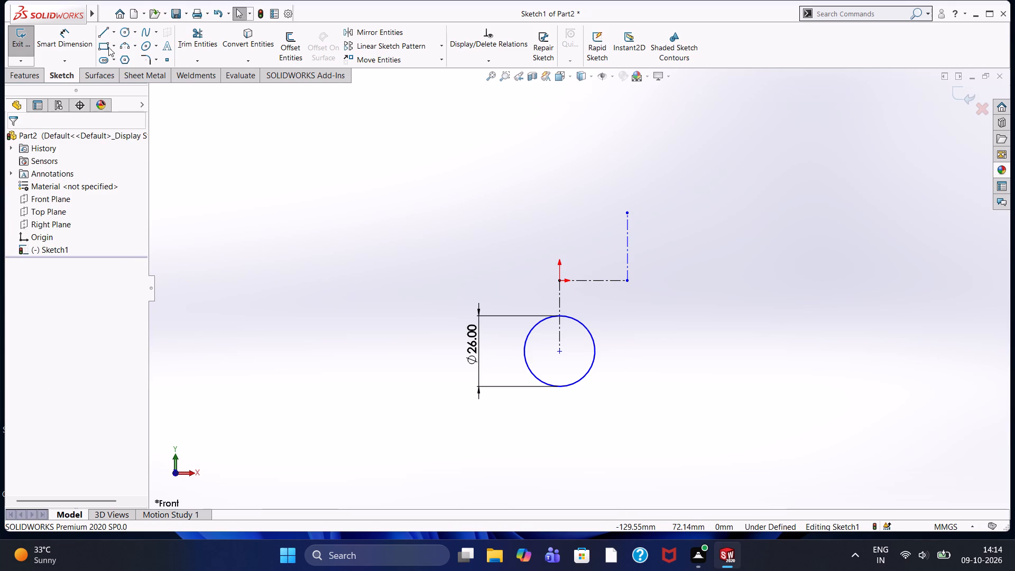
# Draw connected centerlines from the origin, 25 mm horizontally in the negative X direction and 25 mm vertically upward.
pyautogui.click(110, 35)
pyautogui.click(114, 59)
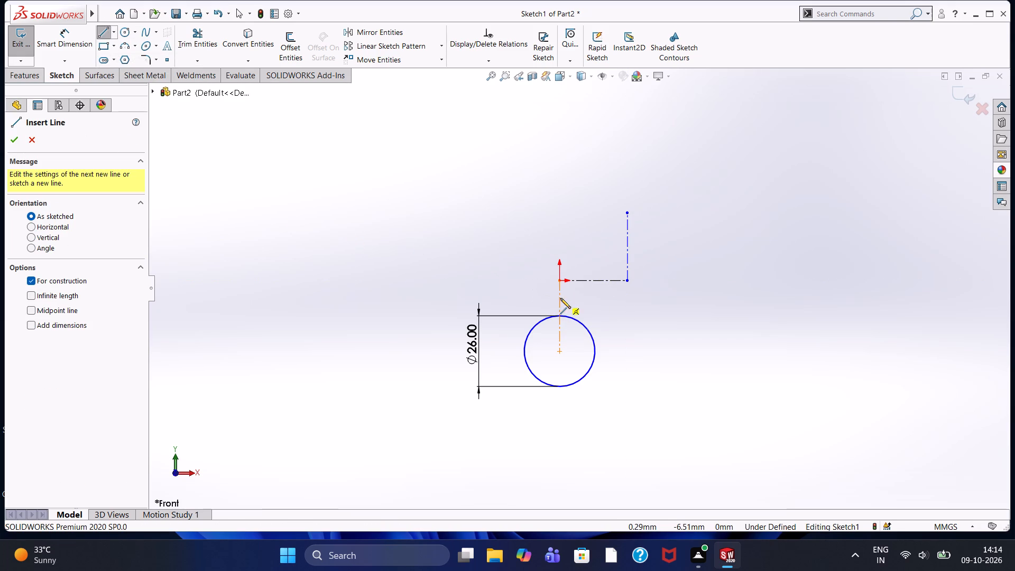
pyautogui.click(559, 280)
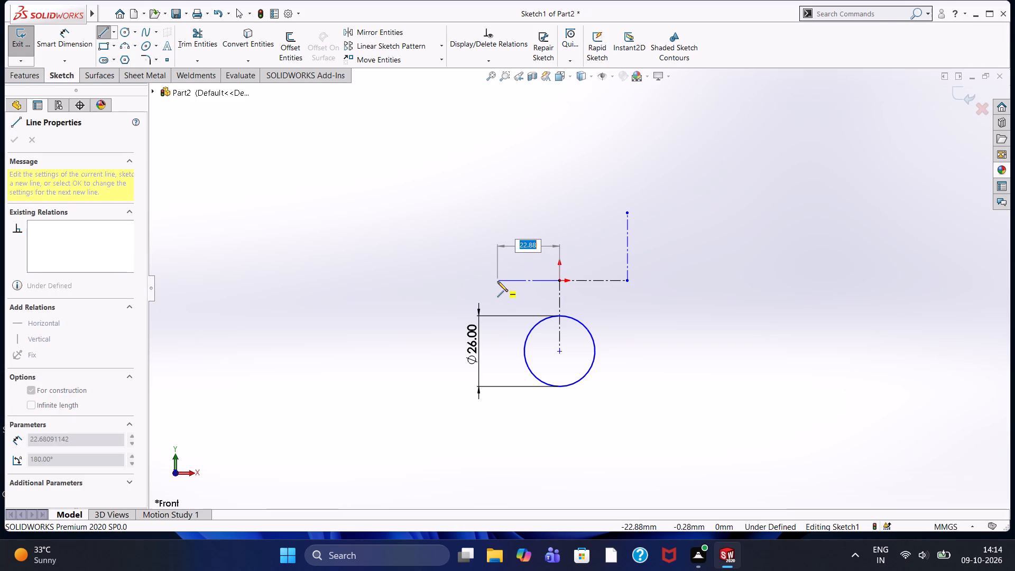
pyautogui.write('25')
pyautogui.press('Return')
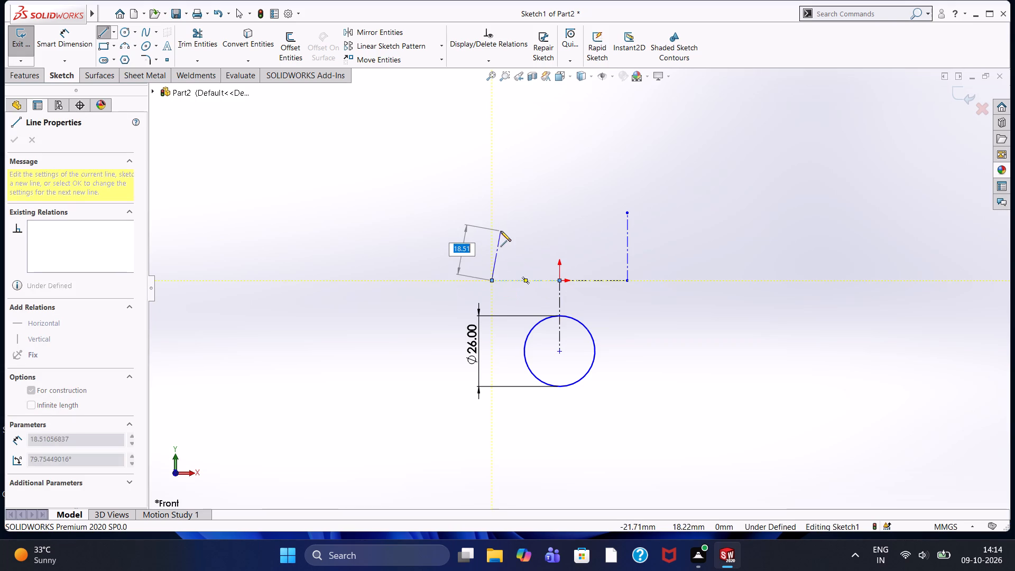
pyautogui.write('25')
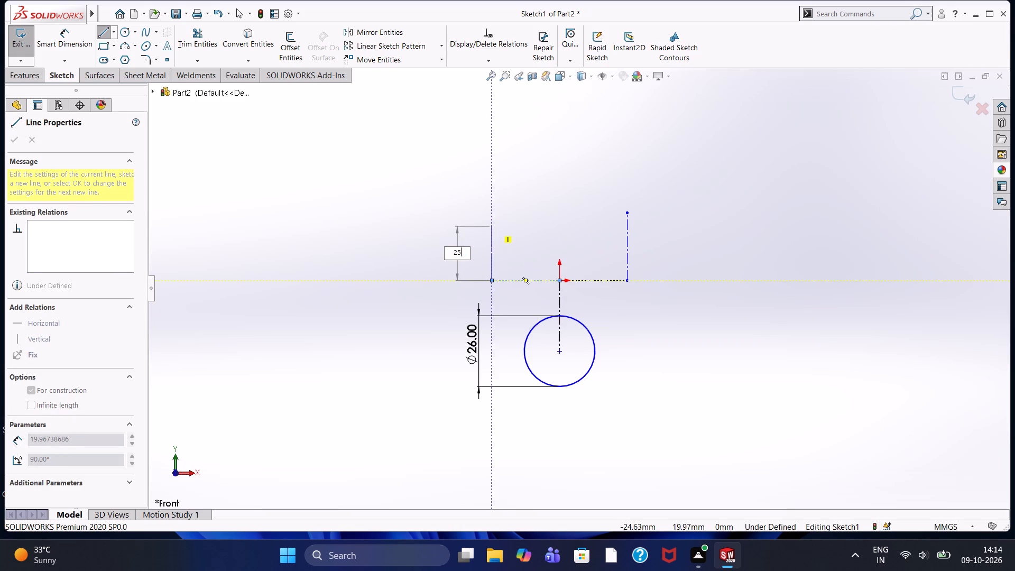
pyautogui.press('Return')
pyautogui.press('Escape')
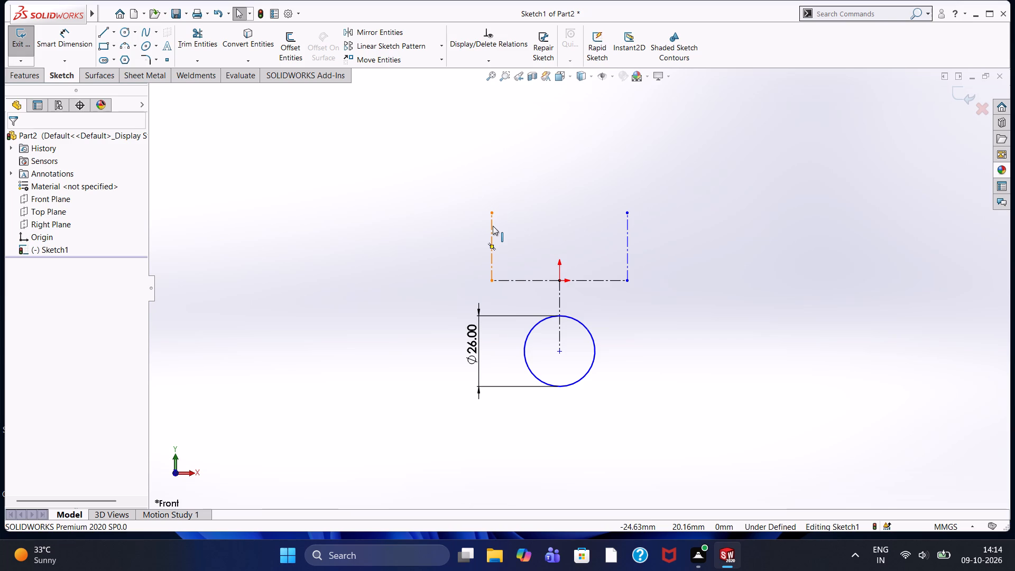
# Sketch two 26 mm diameter circles, one centred on the upper end of each 25 mm vertical centerline above the origin.
pyautogui.click(123, 32)
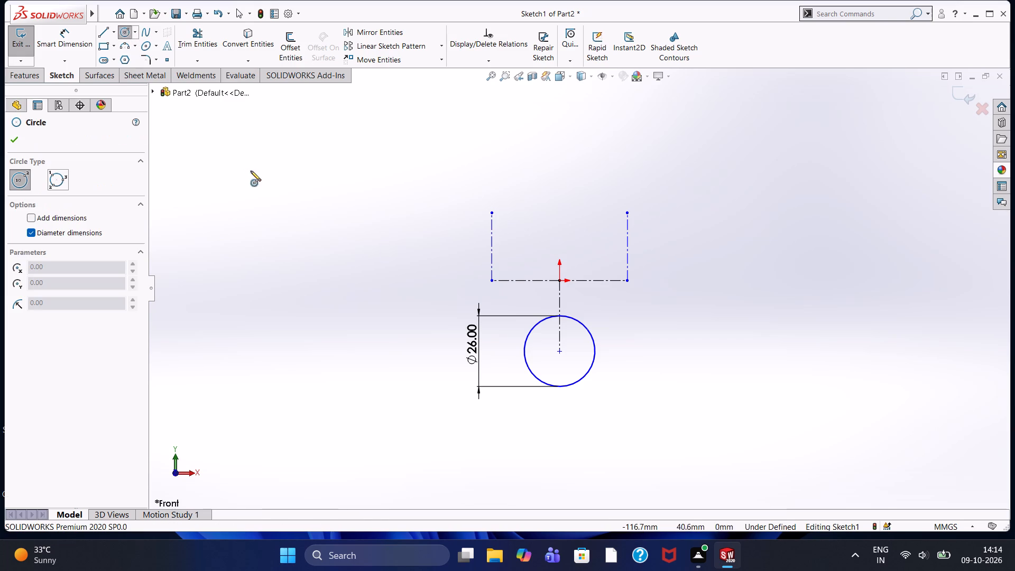
pyautogui.click(490, 214)
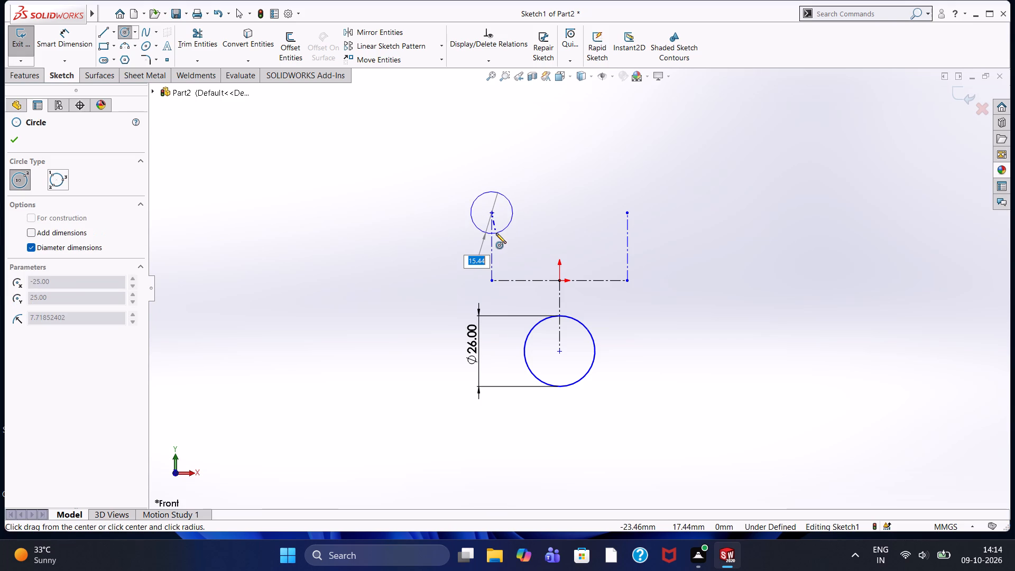
pyautogui.write('26')
pyautogui.press('Return')
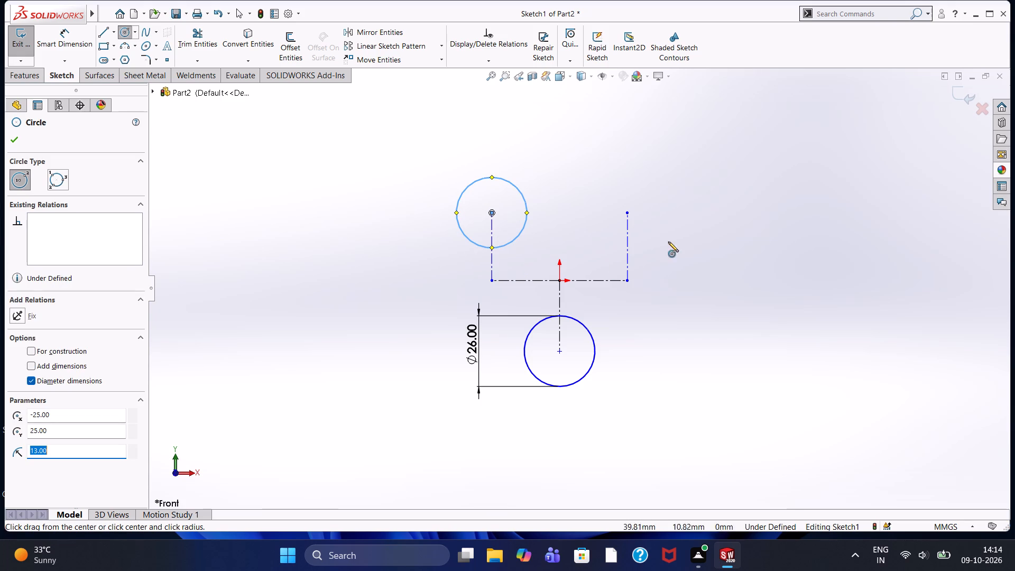
pyautogui.click(627, 214)
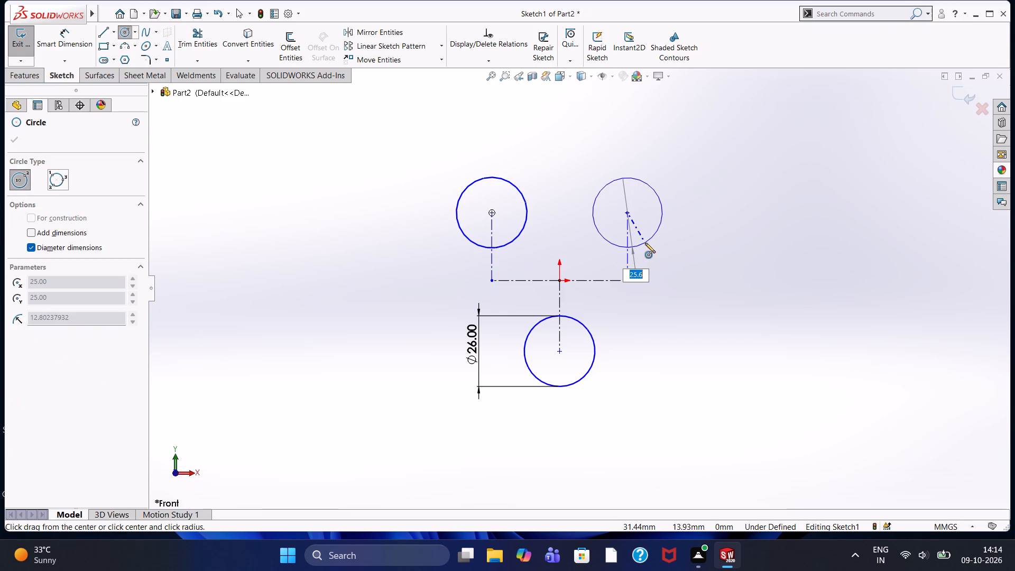
pyautogui.write('26')
pyautogui.press('Return')
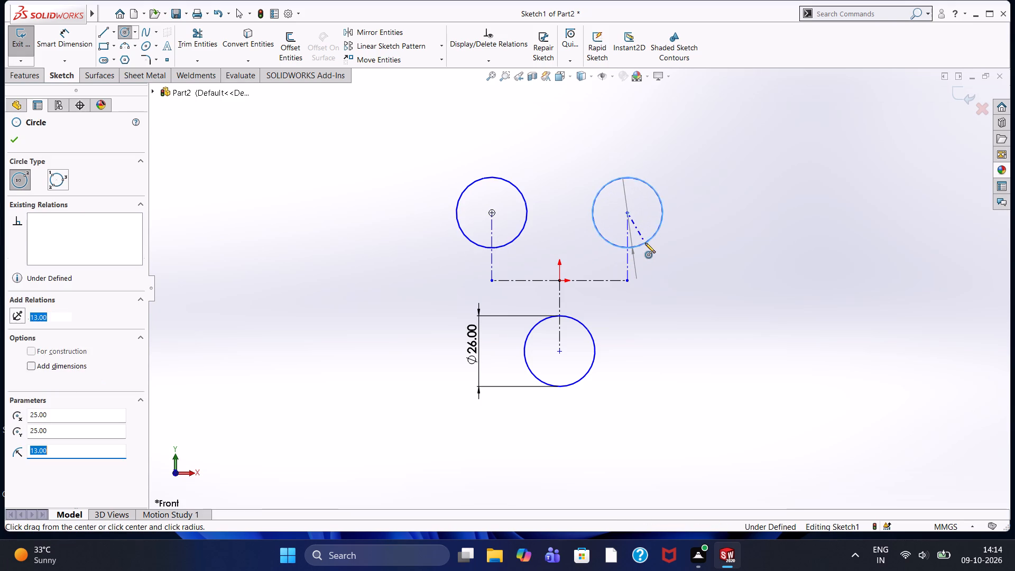
pyautogui.rightClick(494, 120)
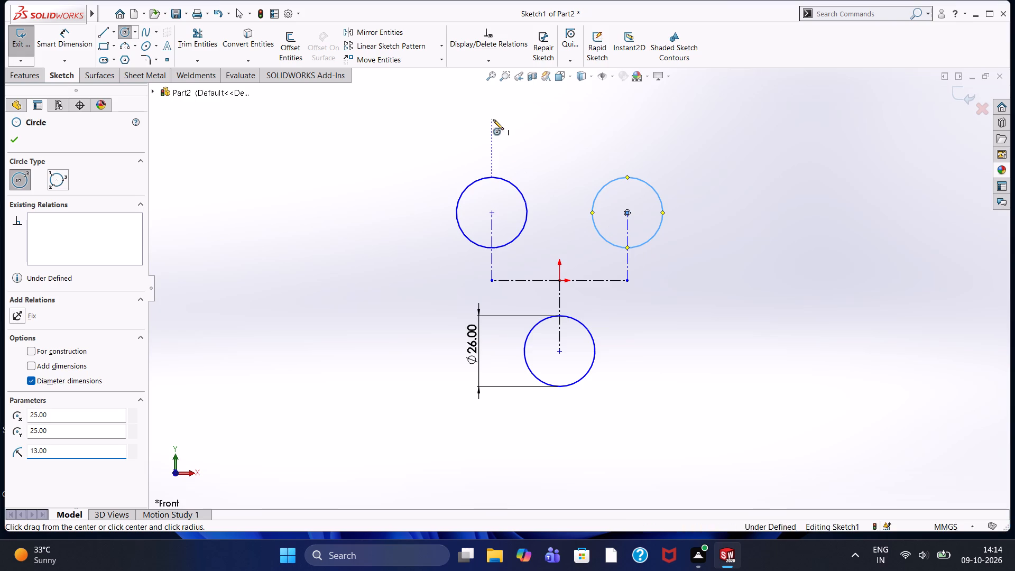
pyautogui.click(501, 126)
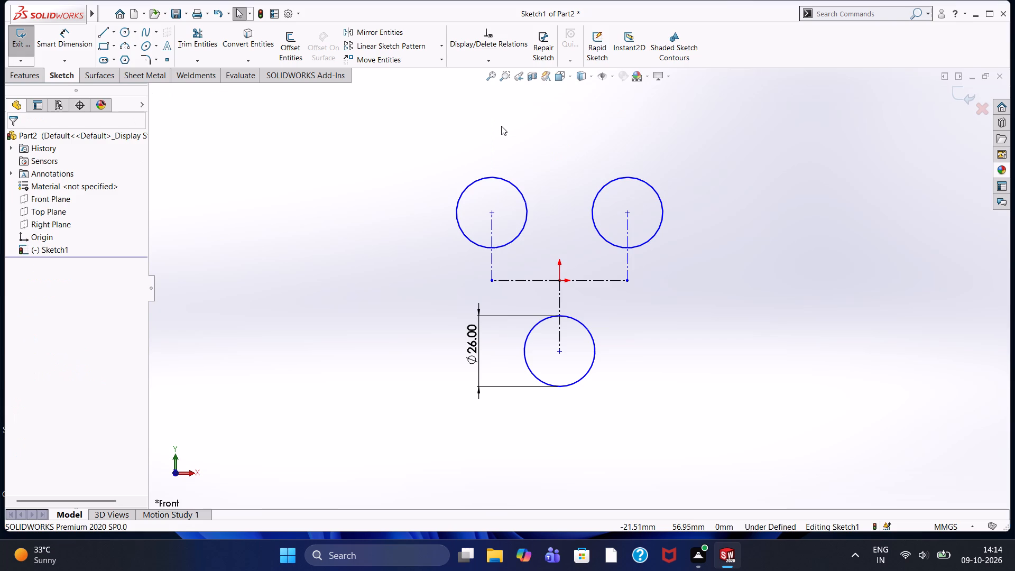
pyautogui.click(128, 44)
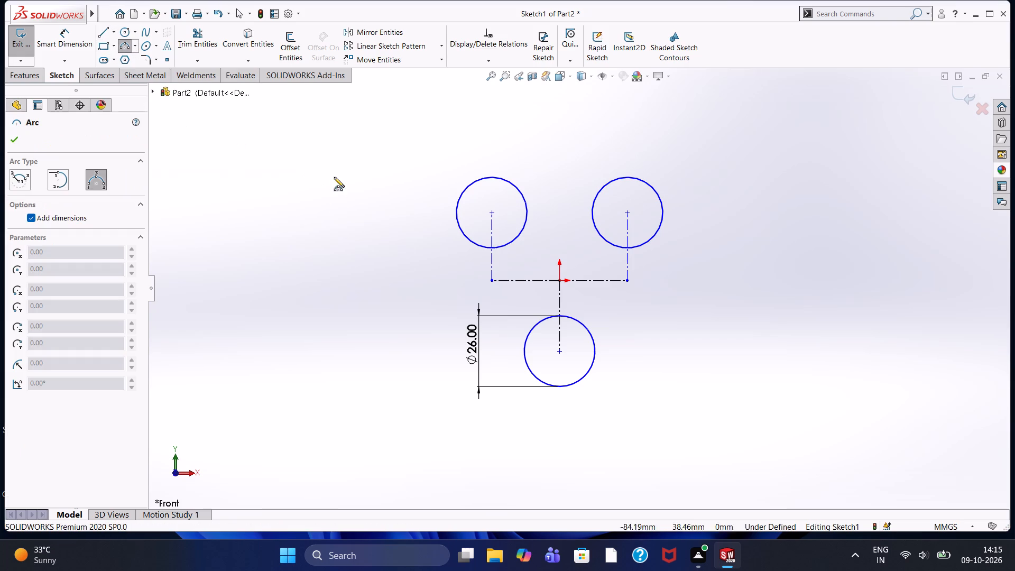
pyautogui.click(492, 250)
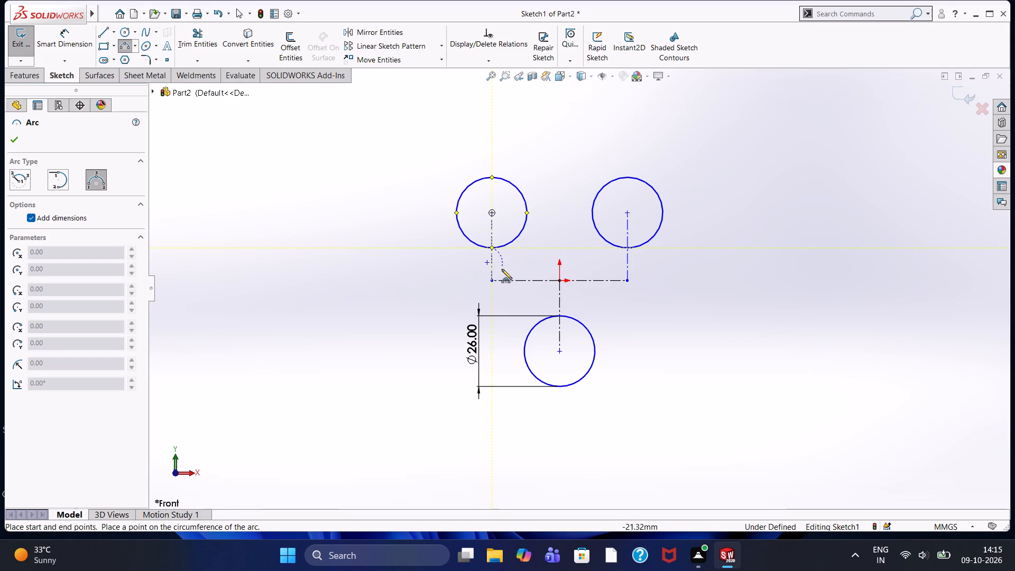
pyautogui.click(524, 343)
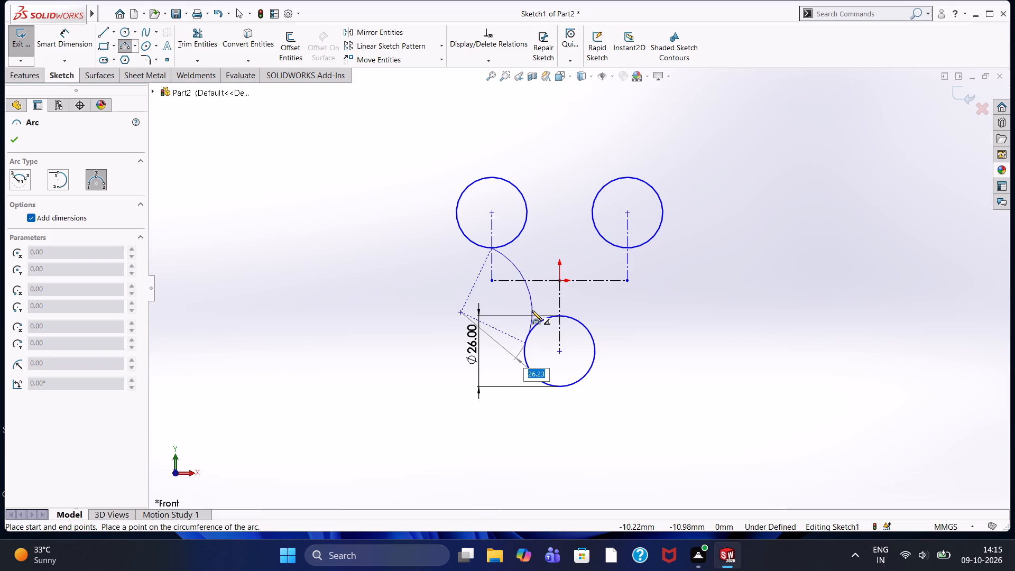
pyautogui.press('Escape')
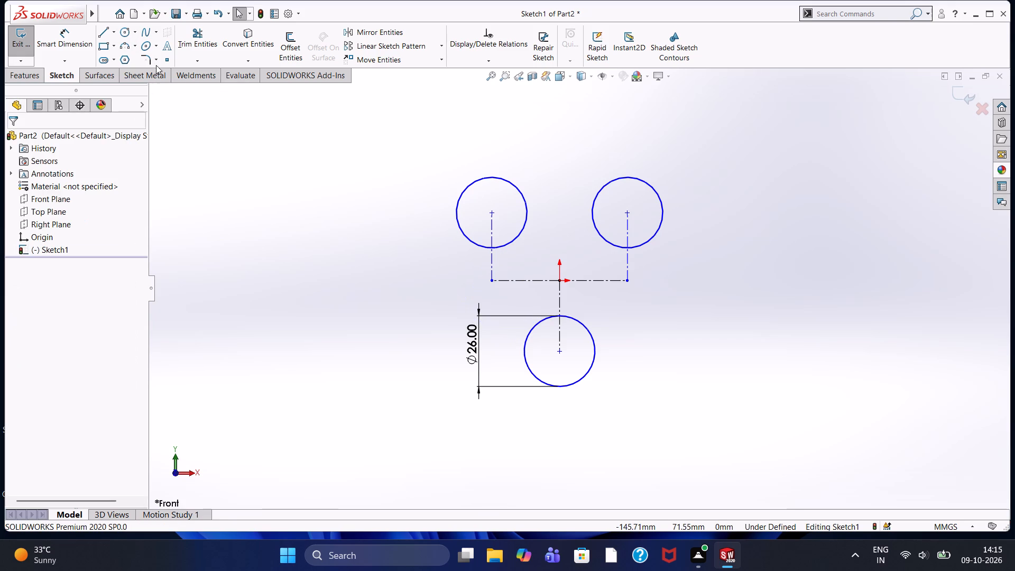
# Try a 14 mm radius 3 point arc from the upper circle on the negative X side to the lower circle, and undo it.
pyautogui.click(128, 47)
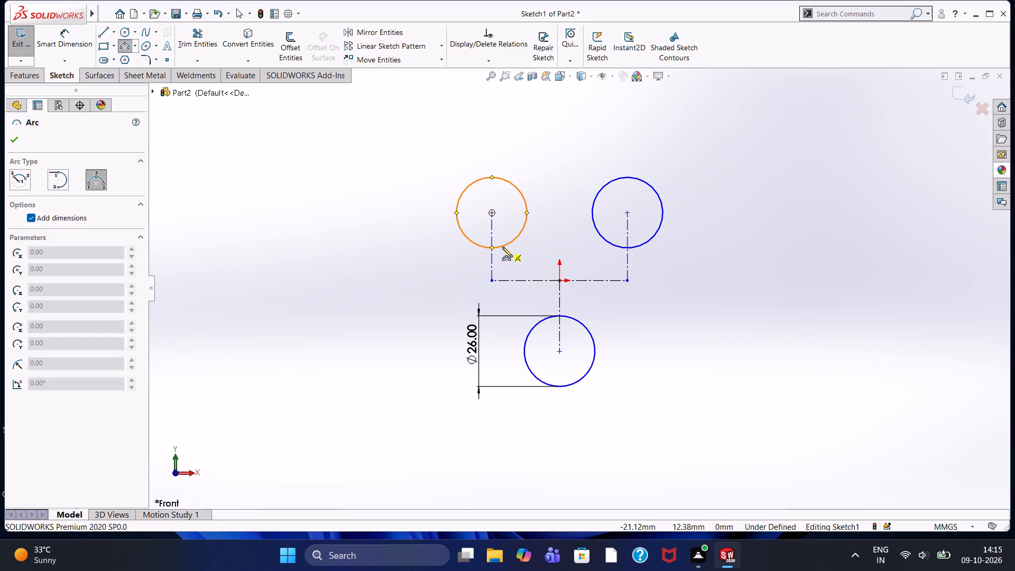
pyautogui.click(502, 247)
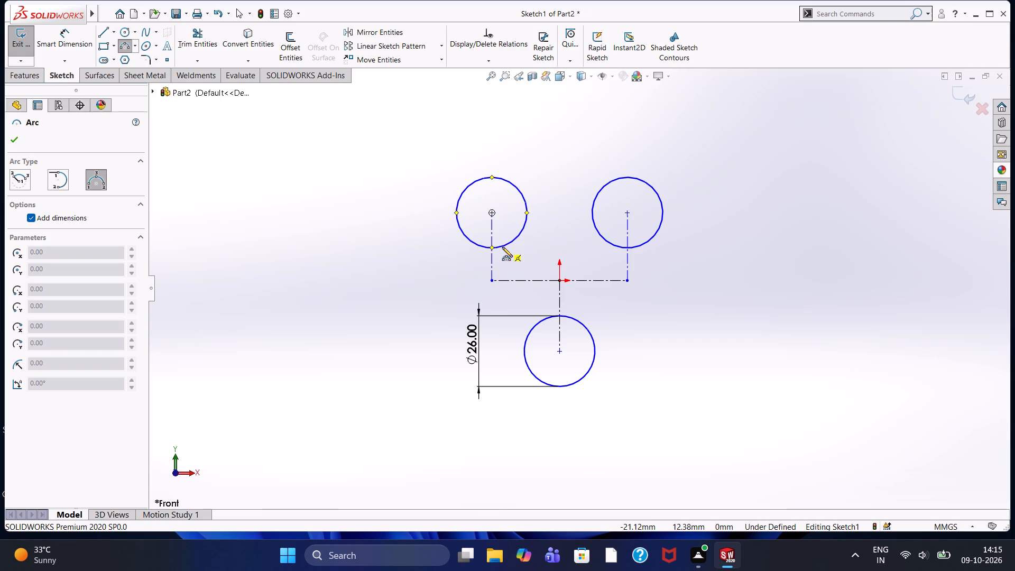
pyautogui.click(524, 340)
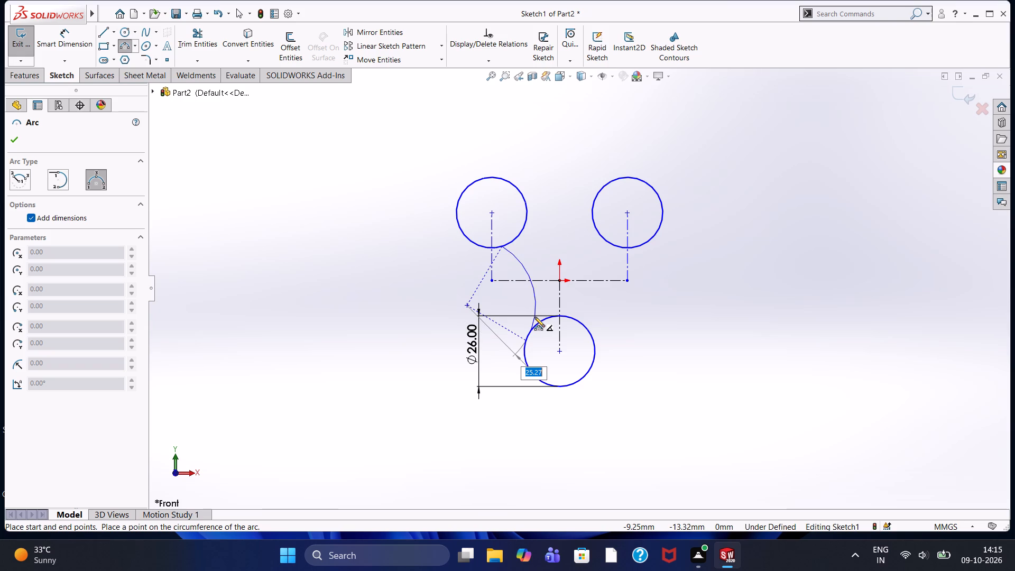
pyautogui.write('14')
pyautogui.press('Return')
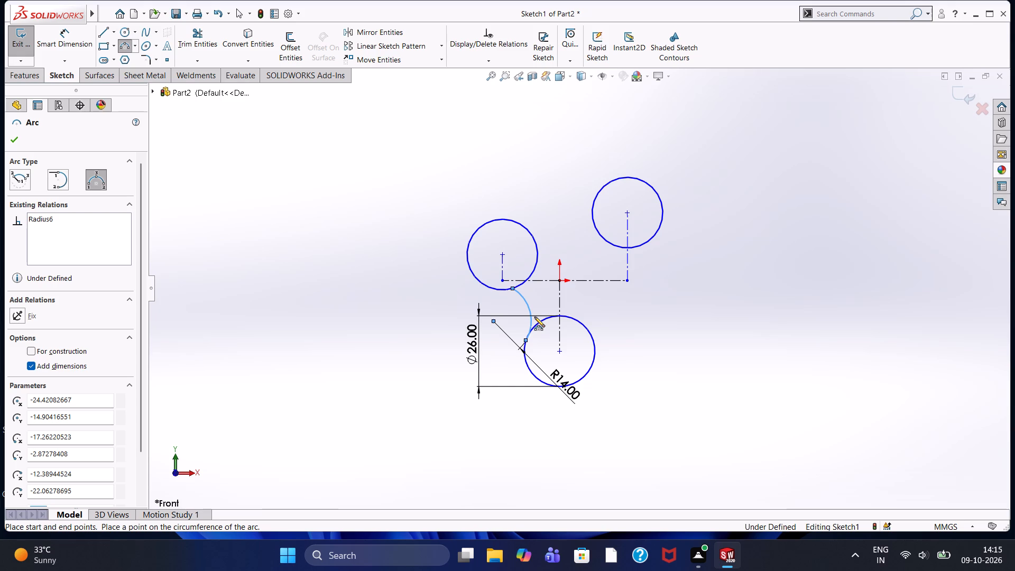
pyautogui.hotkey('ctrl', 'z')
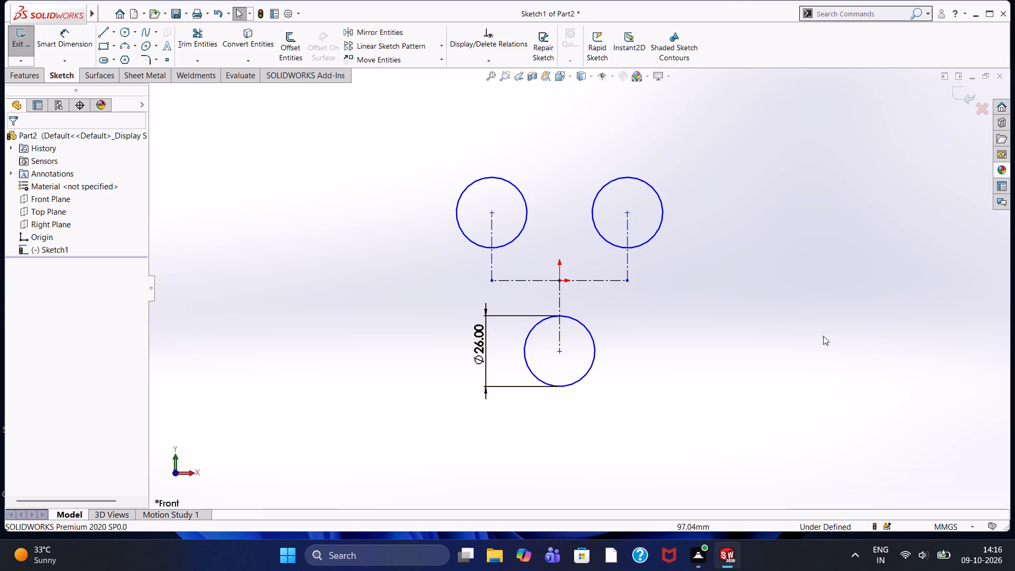
# Draw a horizontal centerline across the full diameter of the circle below the origin.
pyautogui.scroll(-1, 823, 336)
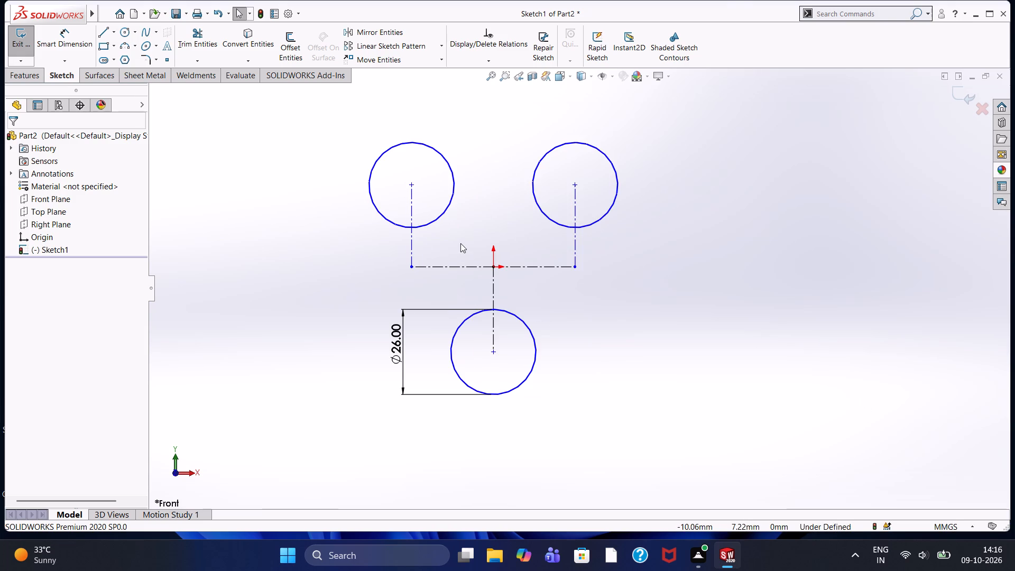
pyautogui.click(113, 32)
pyautogui.click(134, 61)
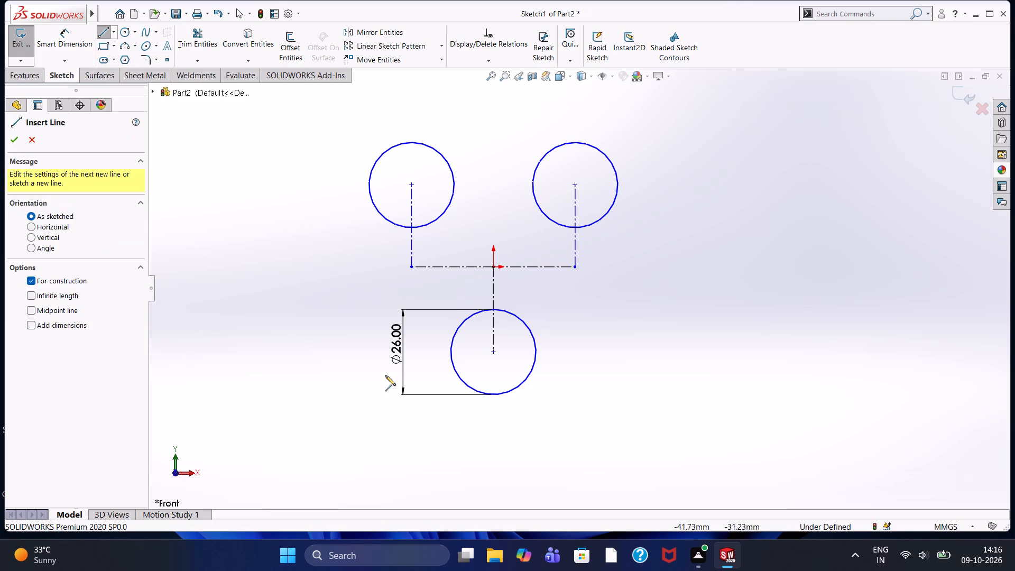
pyautogui.click(452, 353)
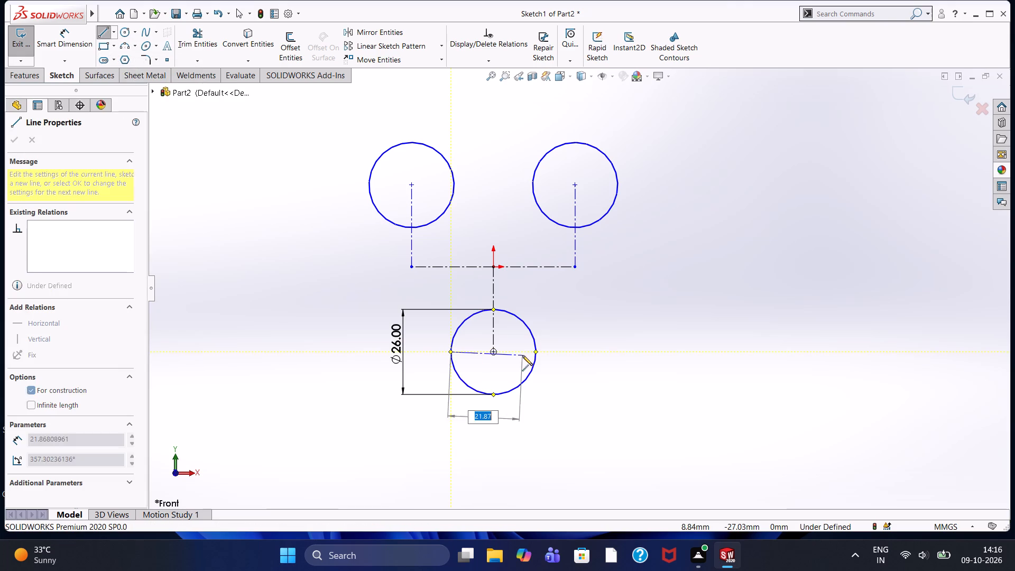
pyautogui.click(538, 351)
pyautogui.press('Escape')
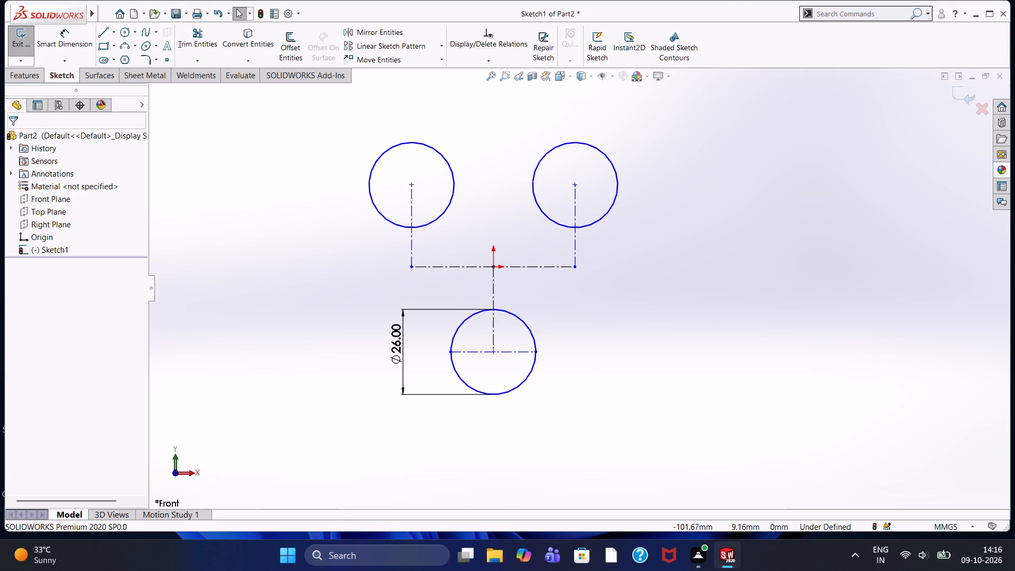
# Draw a vertical solid line across the full diameter of the upper circle on the negative X side.
pyautogui.click(107, 33)
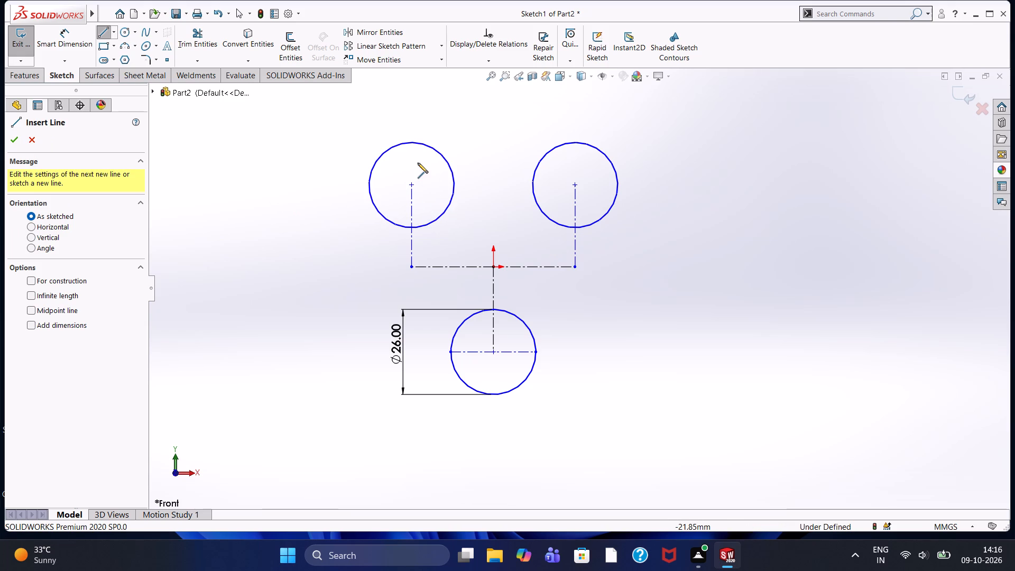
pyautogui.click(413, 142)
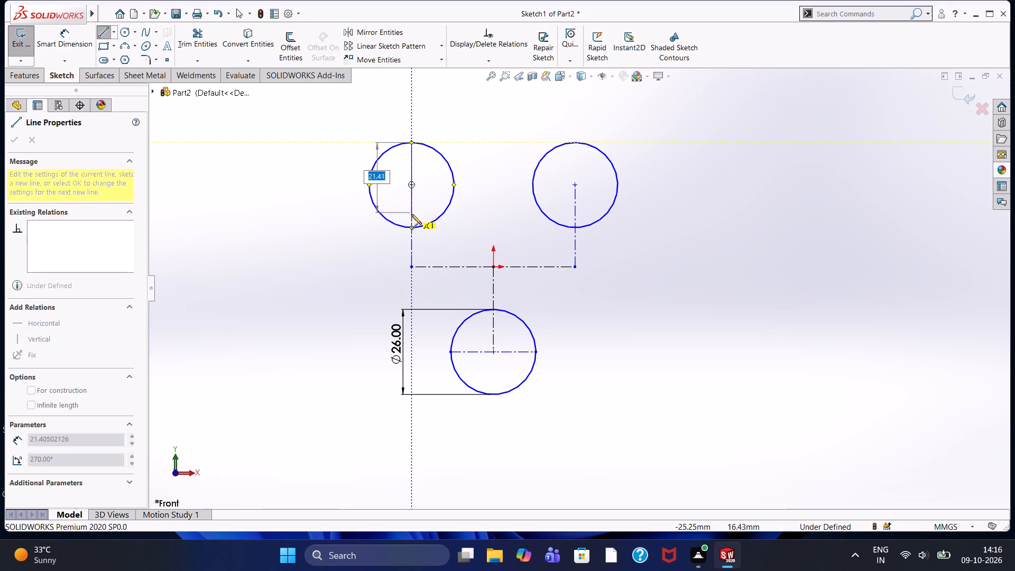
pyautogui.click(411, 226)
pyautogui.press('Escape')
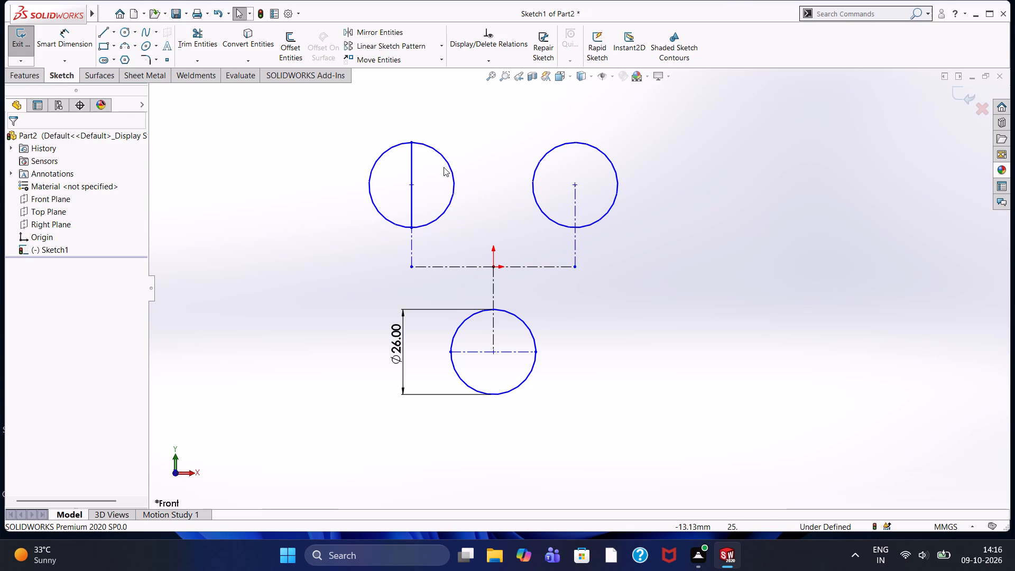
# Sketch a downward-bulging 3 point arc of 28 mm radius between the facing upper sides of the two upper circles.
pyautogui.click(128, 43)
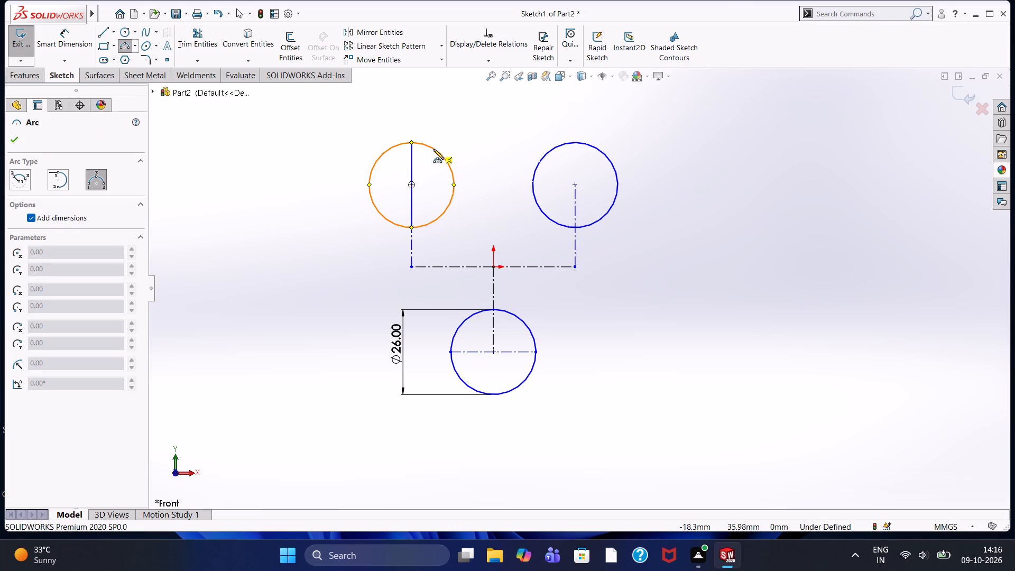
pyautogui.click(433, 149)
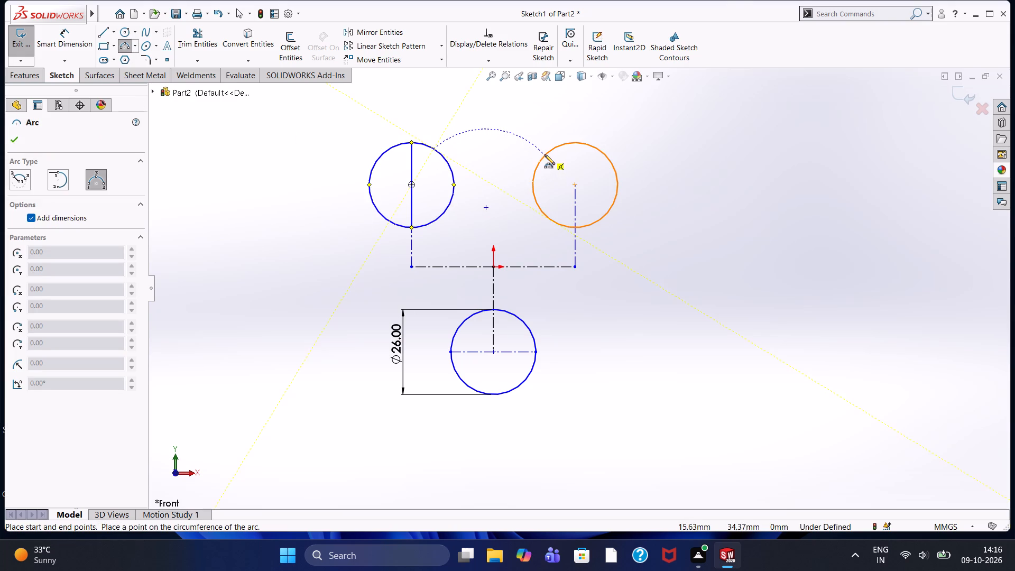
pyautogui.click(543, 154)
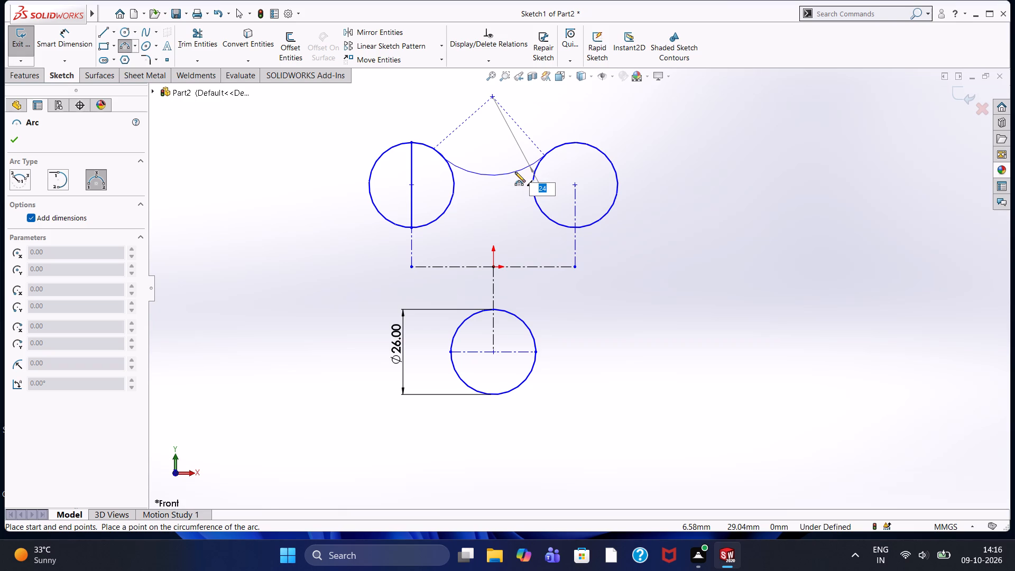
pyautogui.write('28')
pyautogui.press('Return')
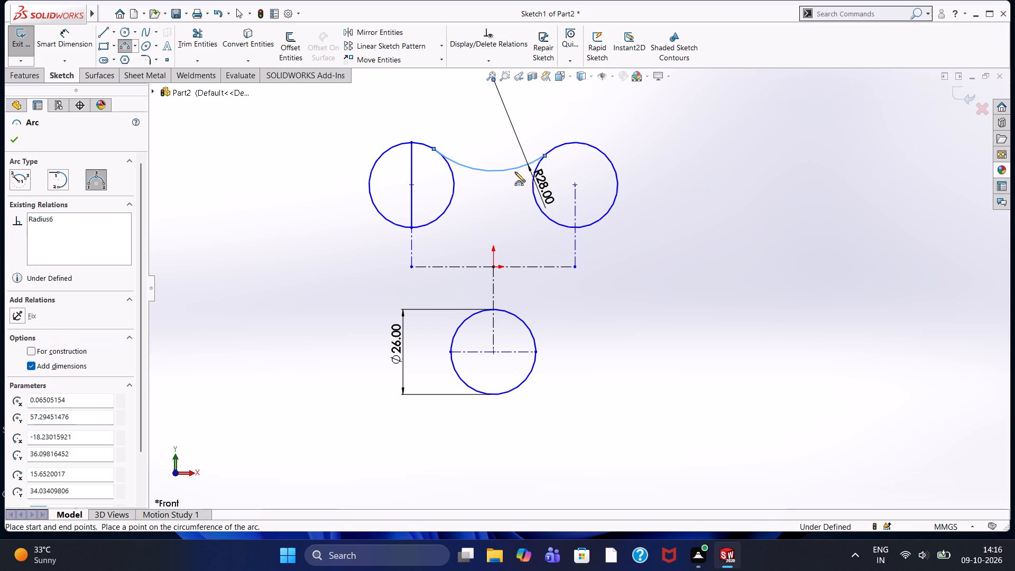
pyautogui.press('Escape')
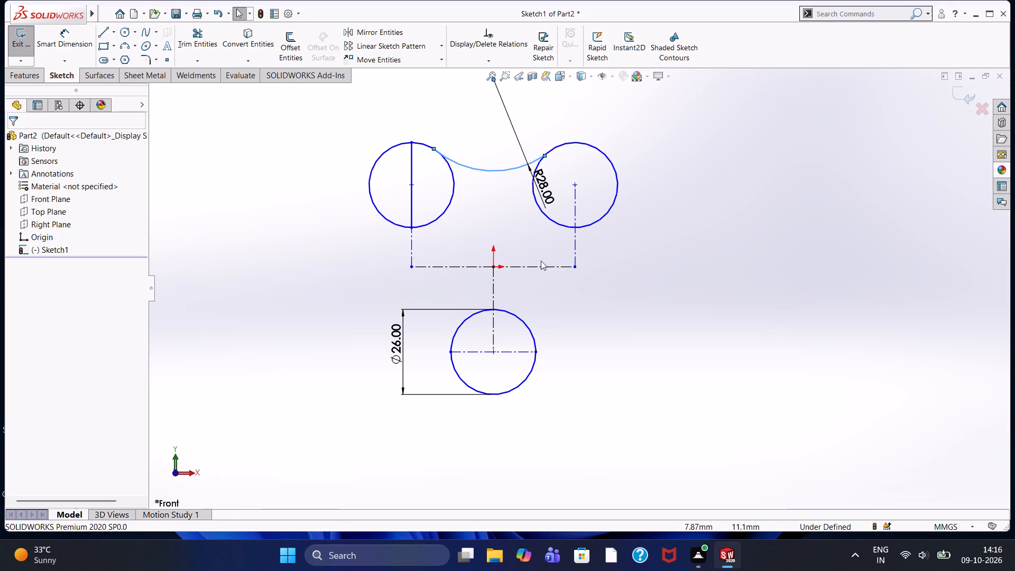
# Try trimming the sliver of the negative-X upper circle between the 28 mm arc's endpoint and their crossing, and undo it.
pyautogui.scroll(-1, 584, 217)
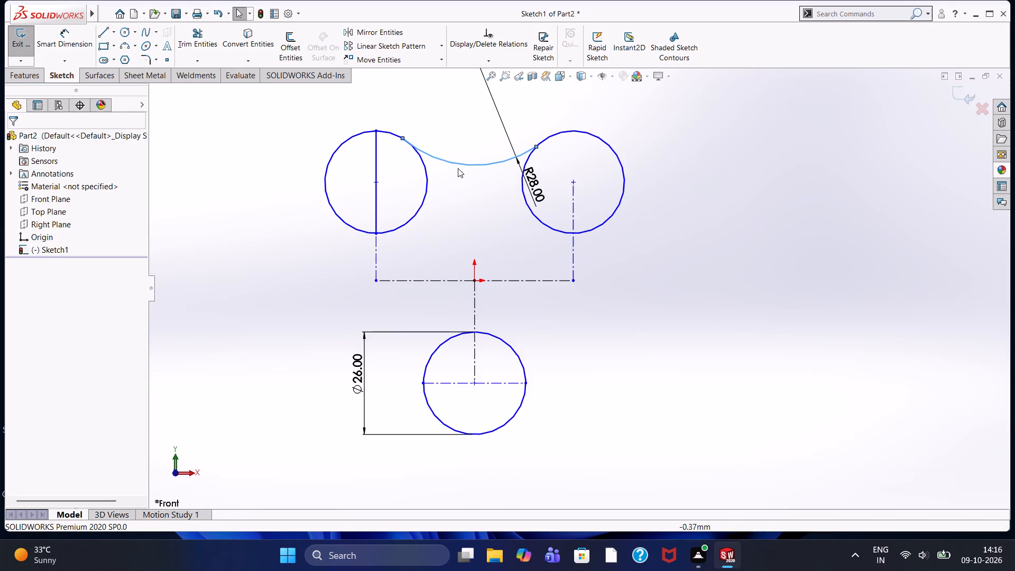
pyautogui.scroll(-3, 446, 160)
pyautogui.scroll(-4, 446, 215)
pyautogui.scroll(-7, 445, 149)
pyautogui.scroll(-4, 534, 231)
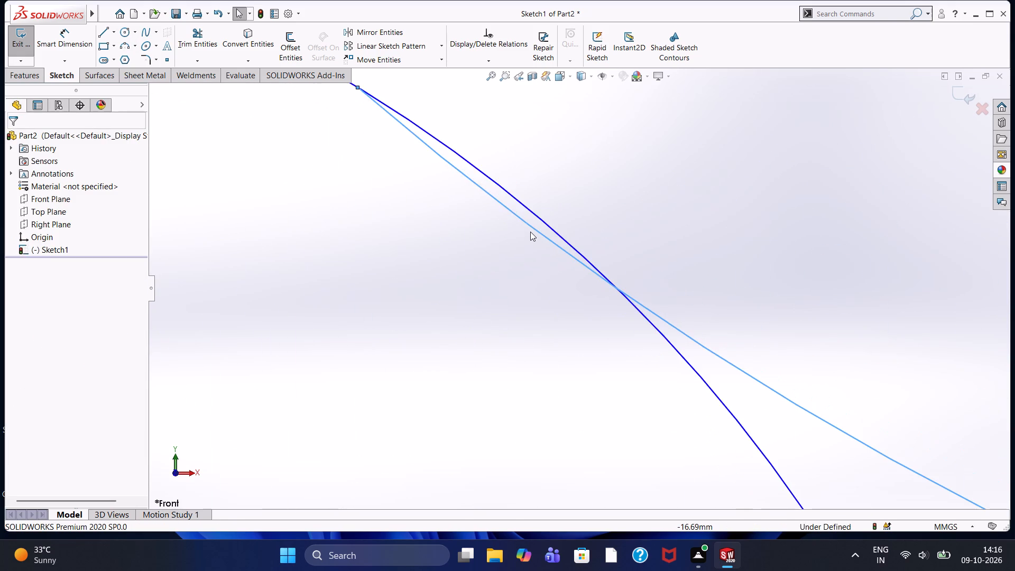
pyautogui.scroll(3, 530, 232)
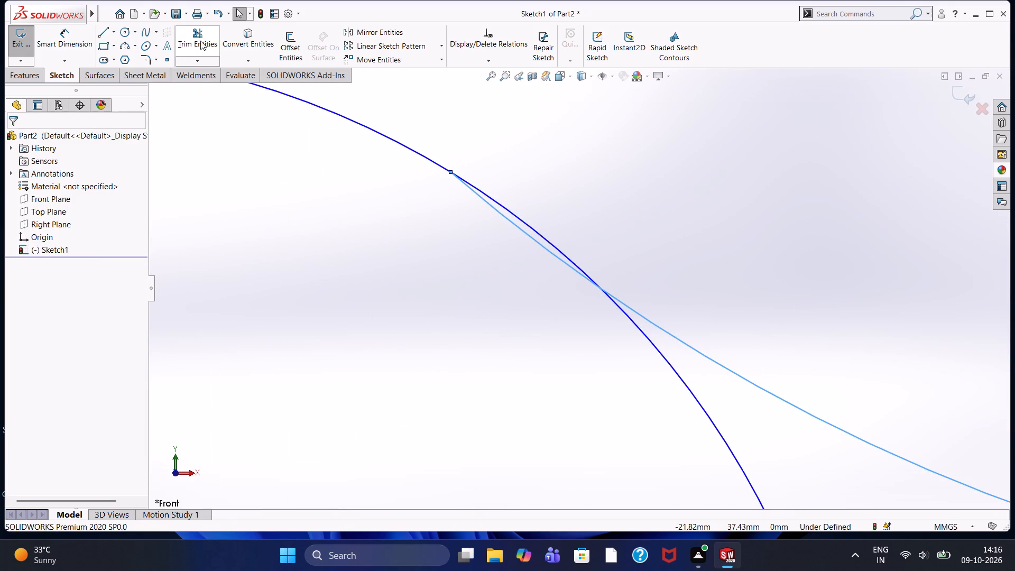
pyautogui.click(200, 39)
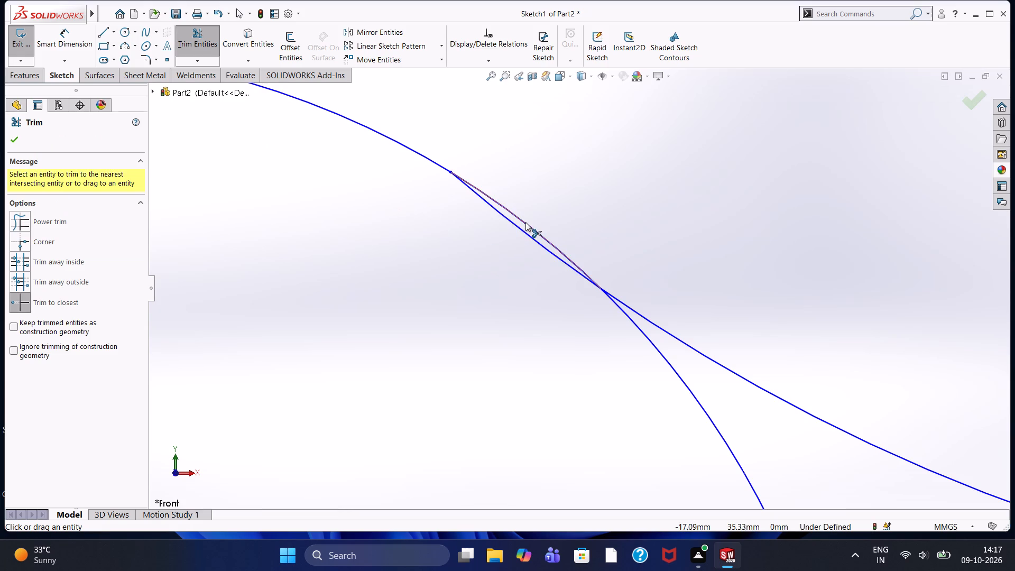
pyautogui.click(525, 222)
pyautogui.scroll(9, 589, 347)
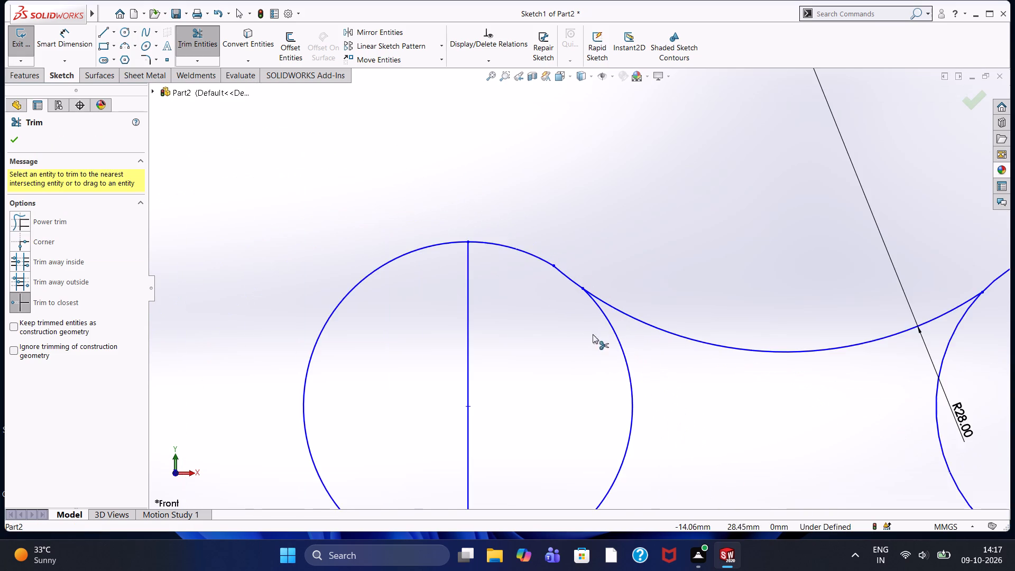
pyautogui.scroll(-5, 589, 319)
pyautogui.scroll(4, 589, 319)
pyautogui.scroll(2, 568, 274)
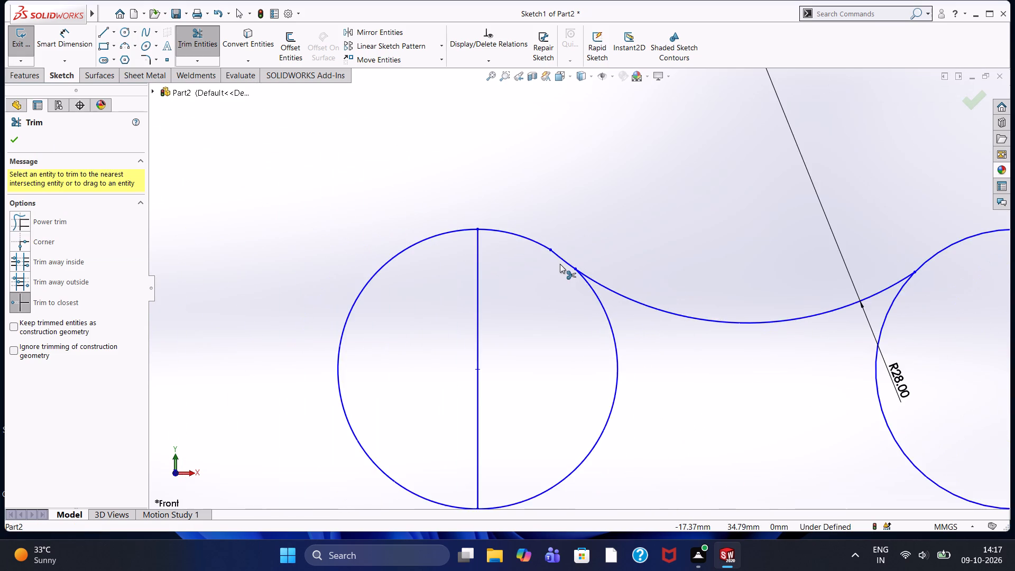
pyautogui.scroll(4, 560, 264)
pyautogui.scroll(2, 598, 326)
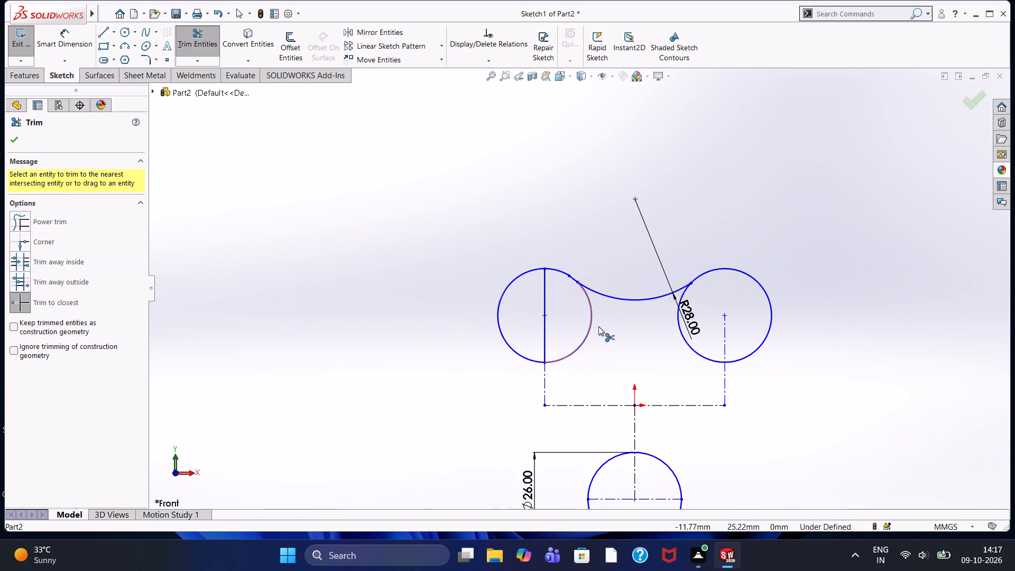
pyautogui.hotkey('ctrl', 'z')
# Trim the short end of the 28 mm arc that runs inside the upper circle on the negative X side.
pyautogui.scroll(-7, 599, 326)
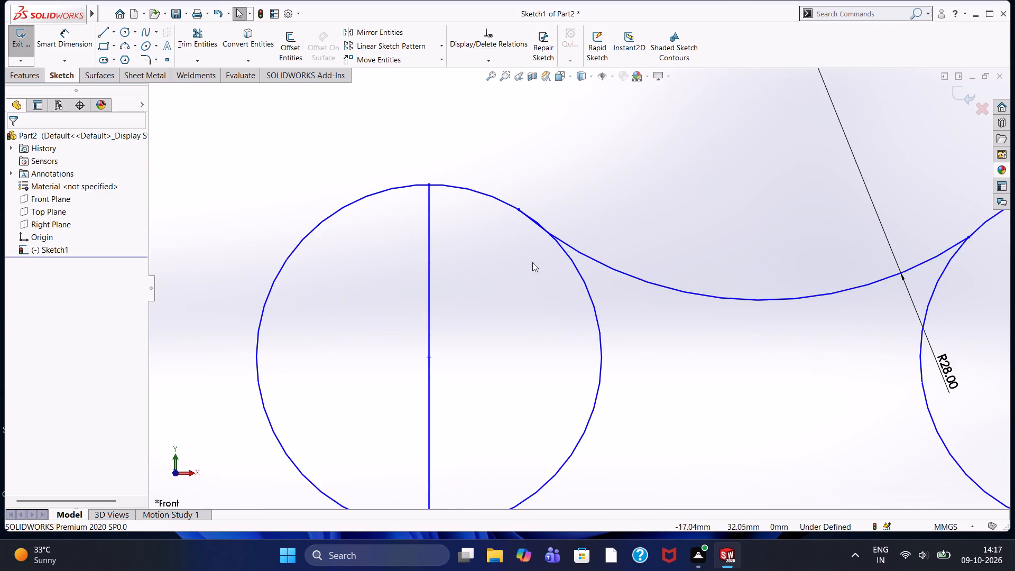
pyautogui.scroll(-8, 532, 262)
pyautogui.scroll(-2, 551, 323)
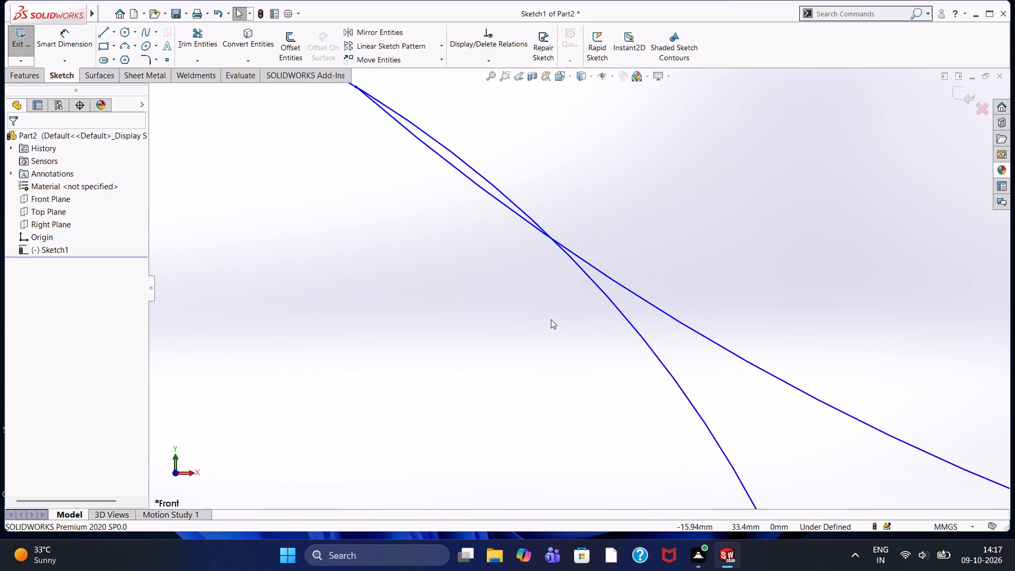
pyautogui.scroll(4, 551, 319)
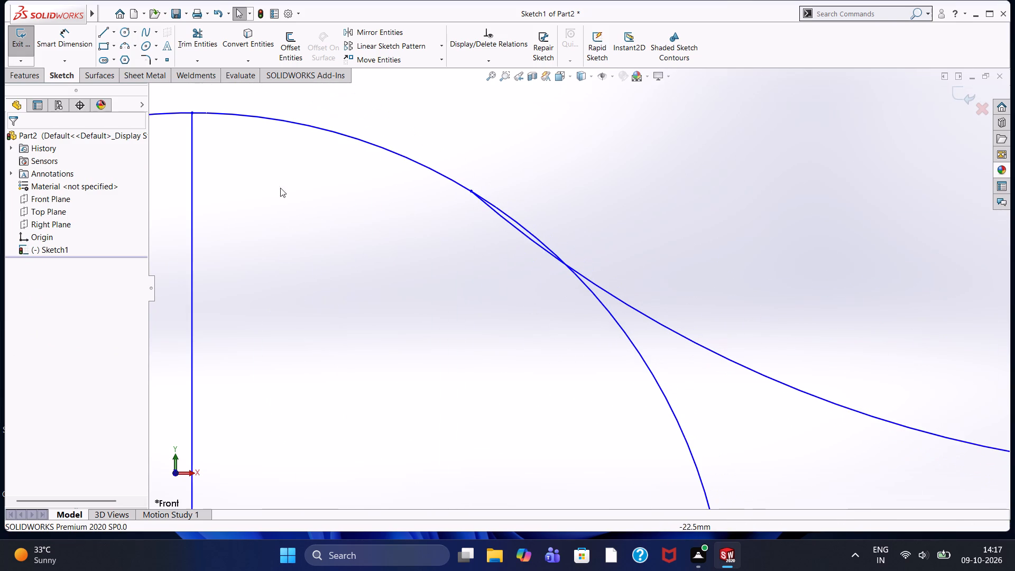
pyautogui.click(197, 36)
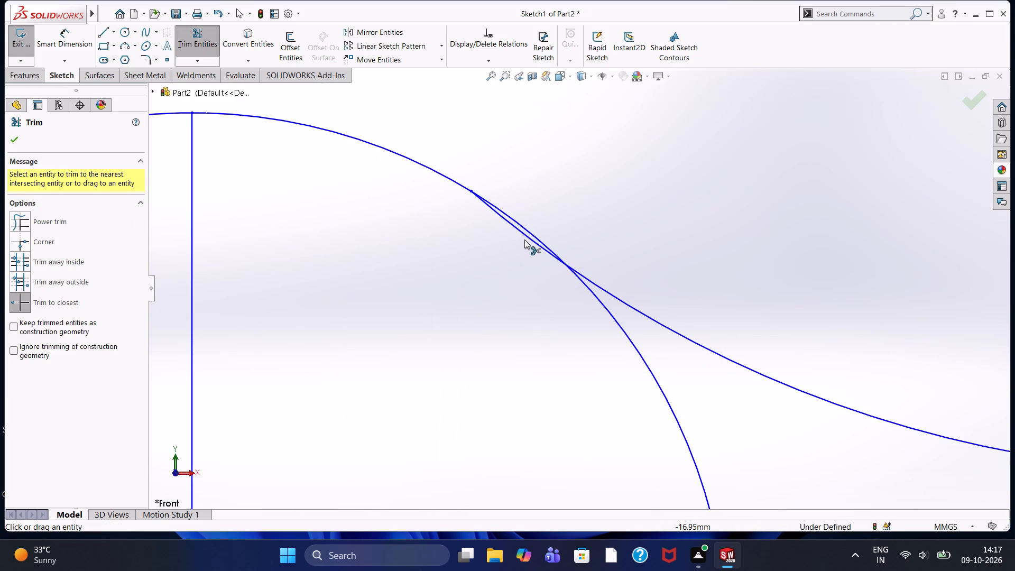
pyautogui.click(524, 235)
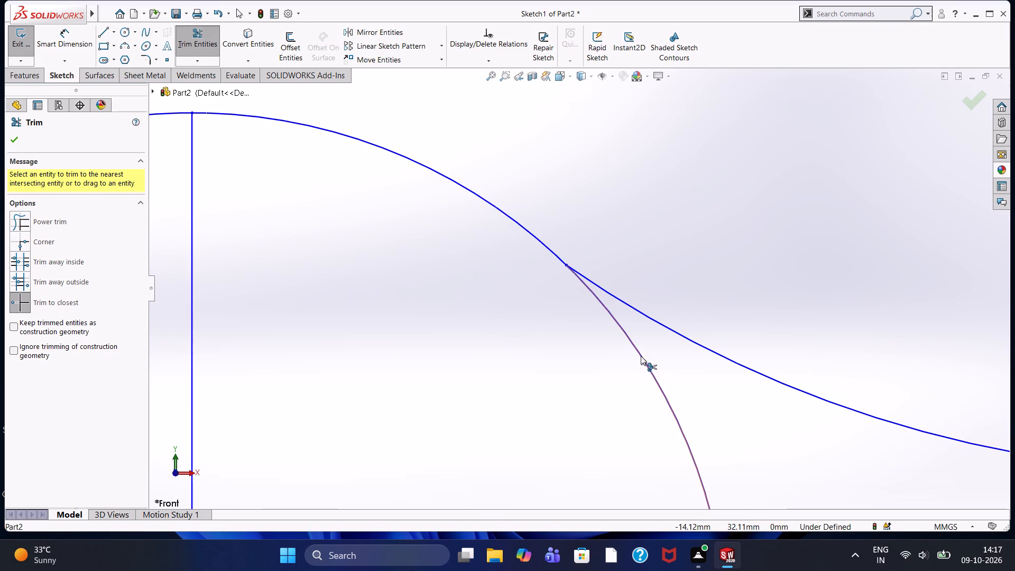
pyautogui.scroll(11, 754, 478)
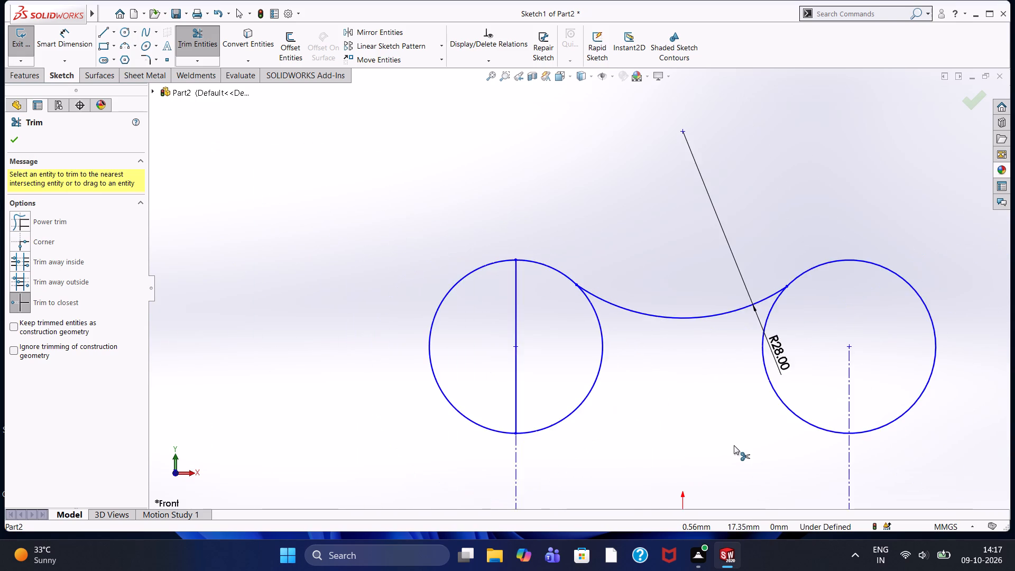
pyautogui.scroll(3, 734, 445)
pyautogui.scroll(-12, 684, 304)
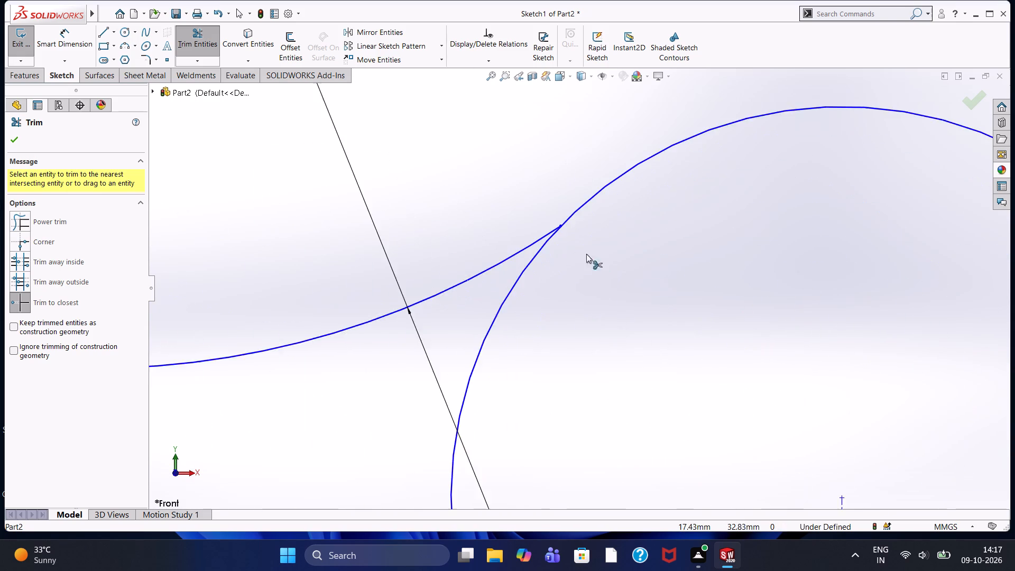
pyautogui.scroll(-5, 558, 238)
pyautogui.scroll(19, 558, 238)
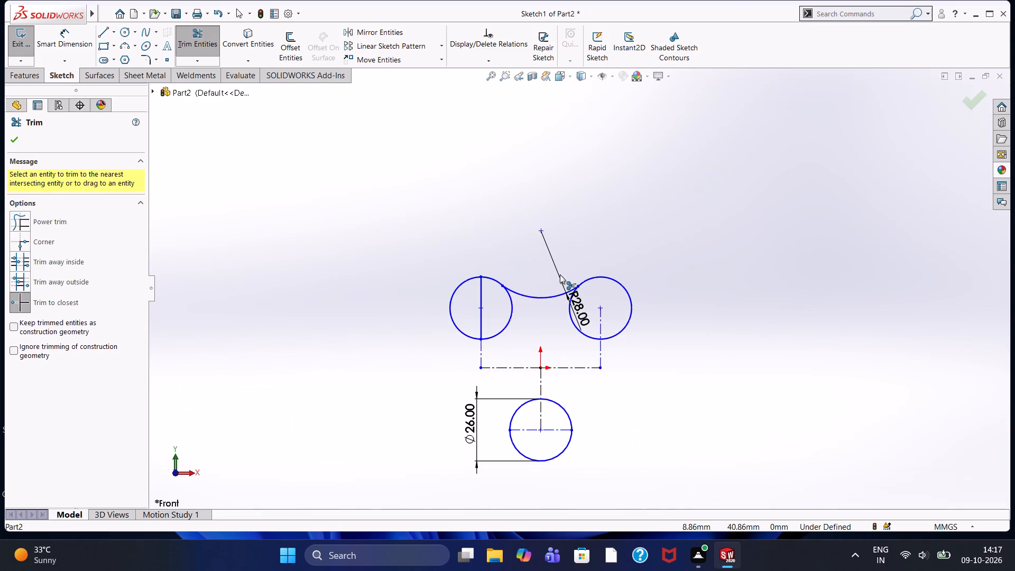
pyautogui.press('Escape')
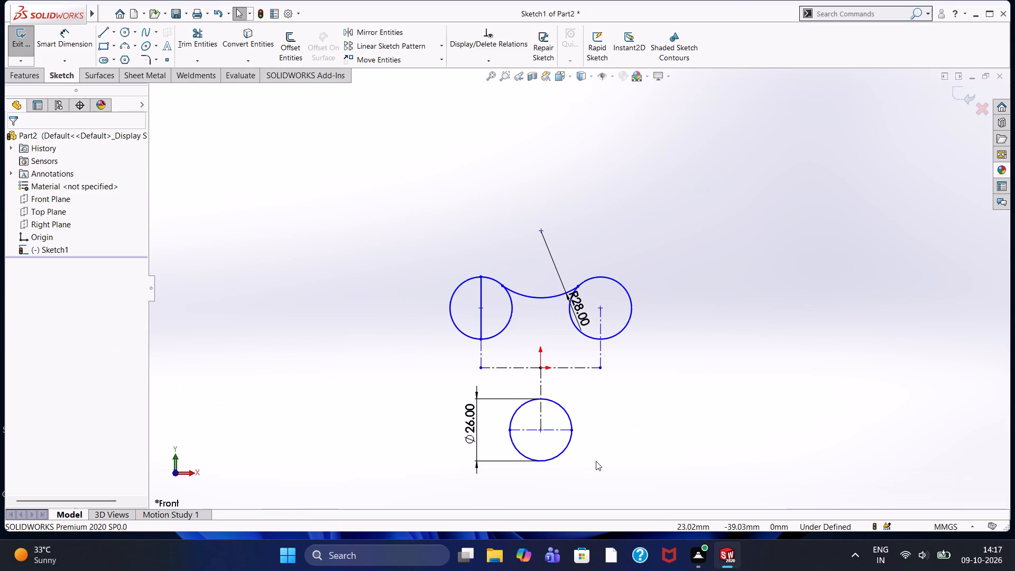
# Sketch an inward-bulging 3 point arc of 28 mm radius from the bottom of the positive-X upper circle to the lower circle's upper side.
pyautogui.click(126, 32)
pyautogui.click(122, 41)
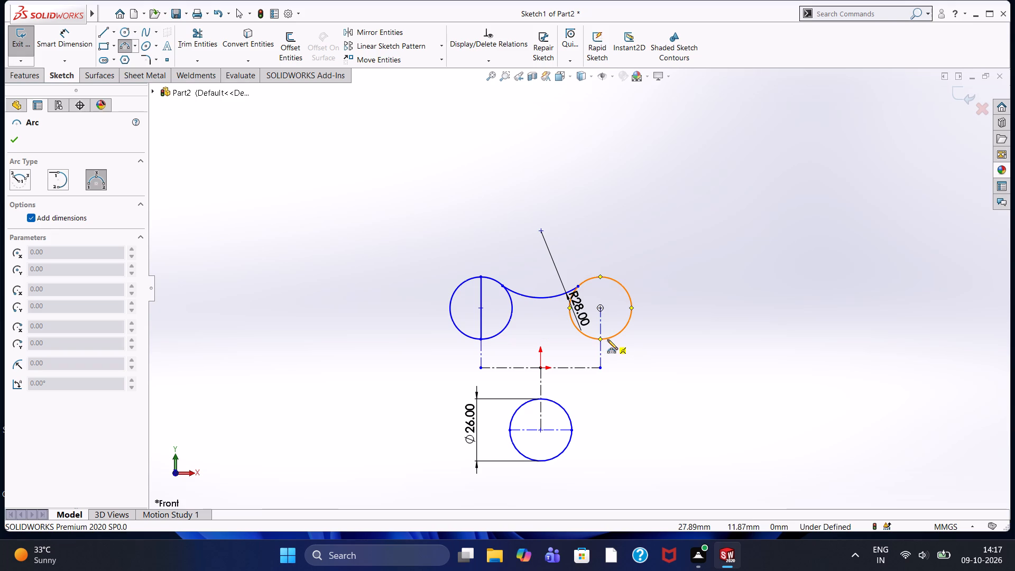
pyautogui.click(607, 339)
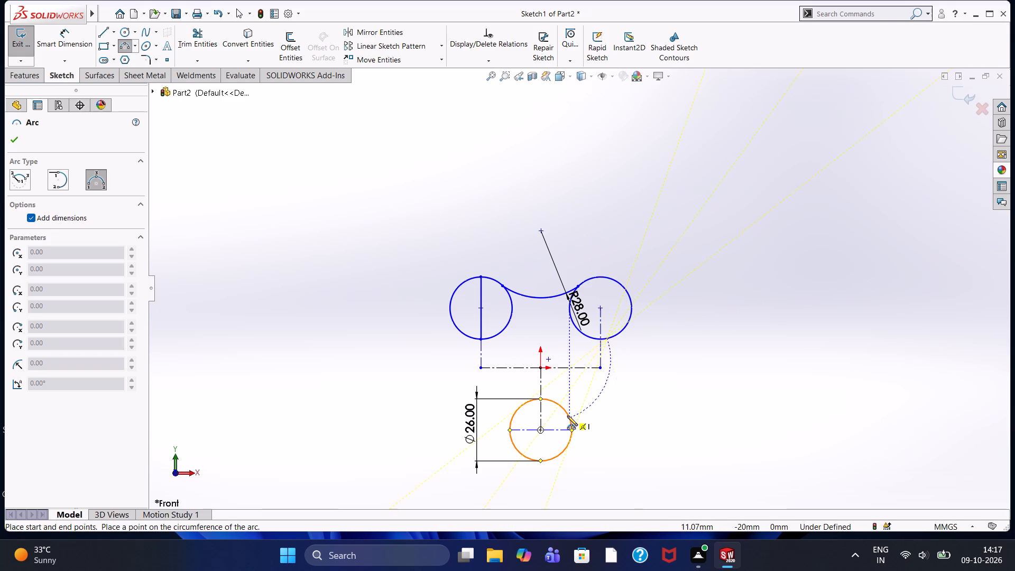
pyautogui.click(567, 416)
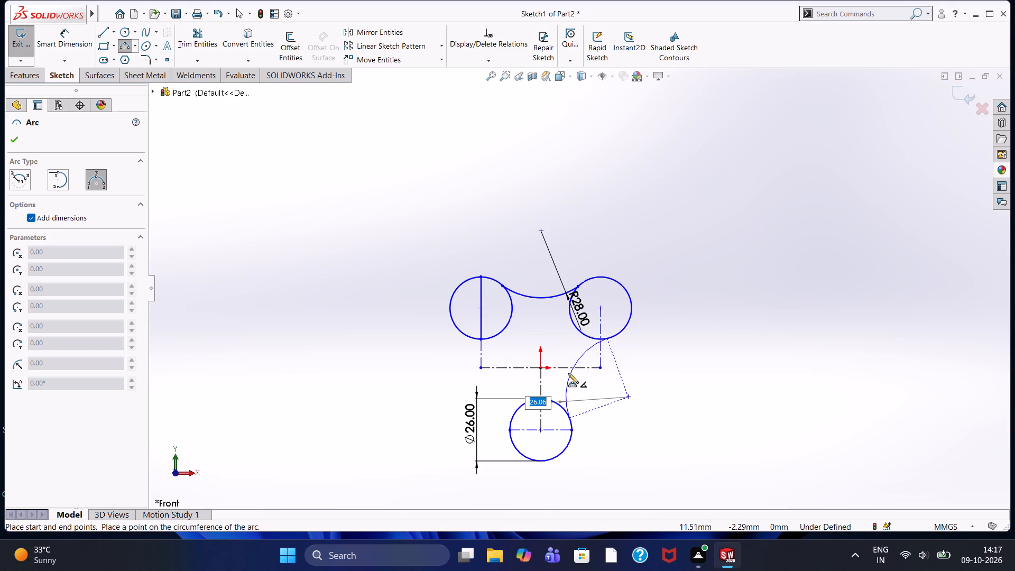
pyautogui.write('28')
pyautogui.press('Return')
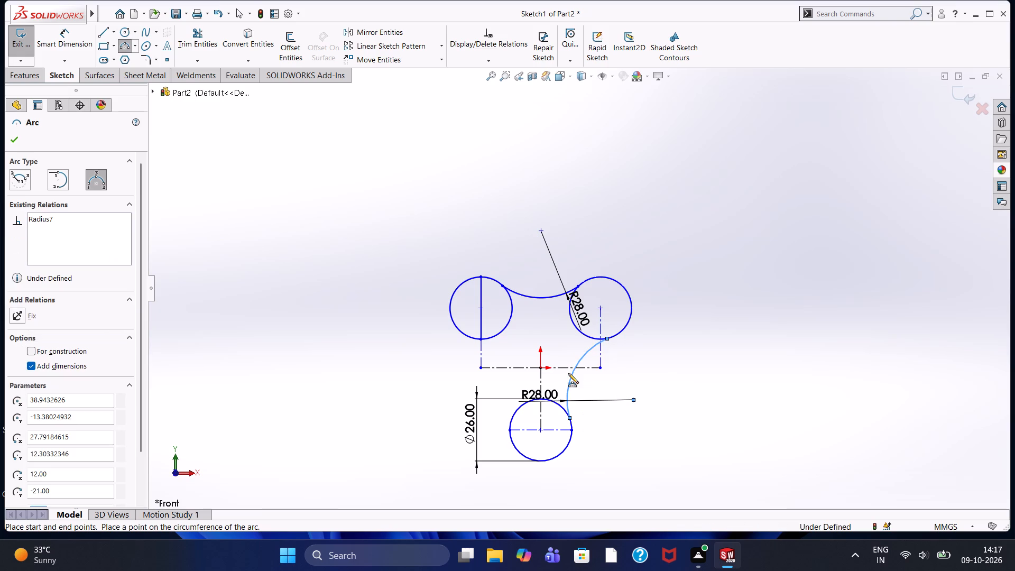
pyautogui.press('Escape')
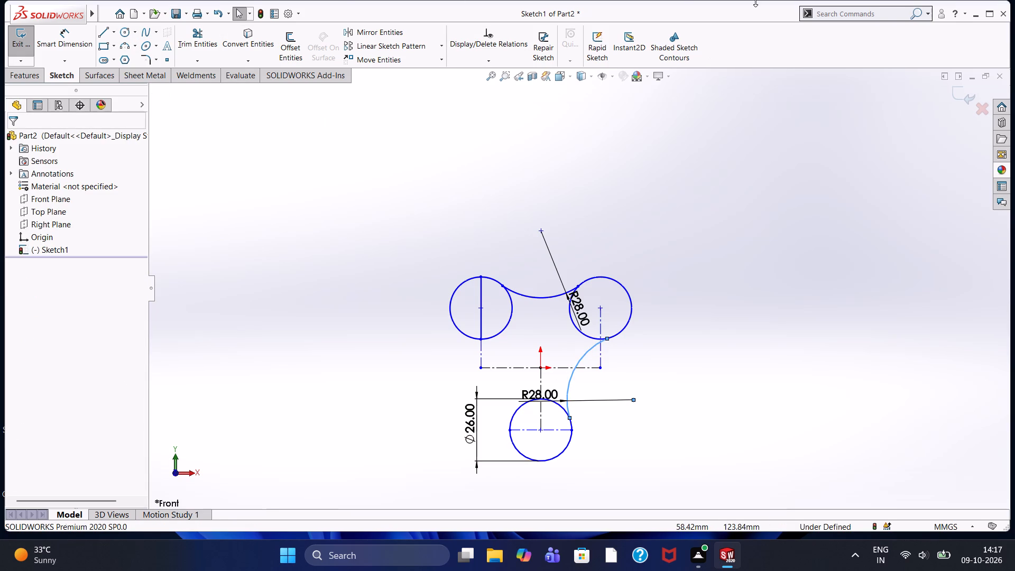
# Sketch an inward-bulging 3 point arc of 28 mm radius from the vertical line's lower end to the lower circle's negative-X side.
pyautogui.click(123, 44)
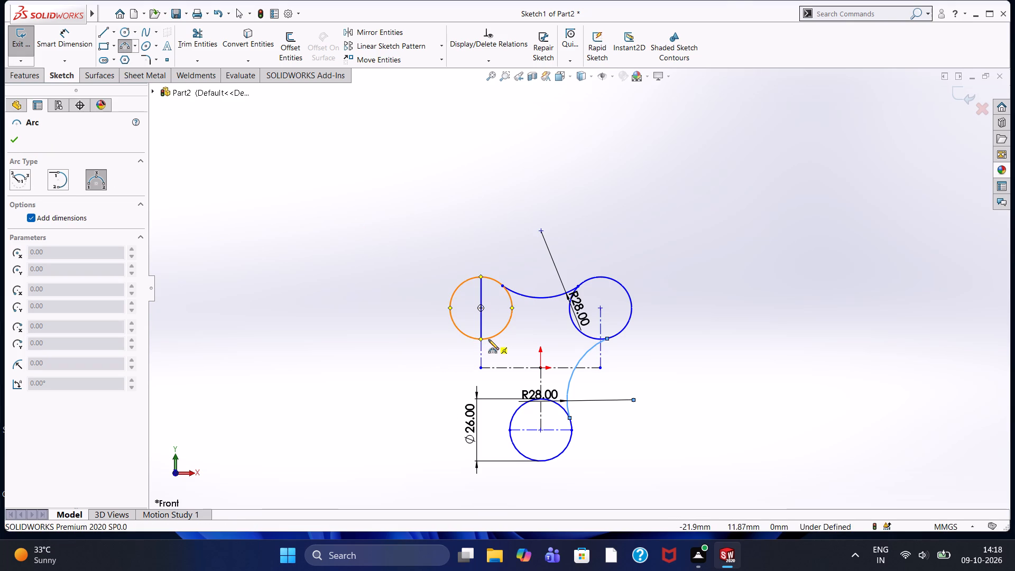
pyautogui.press('Escape')
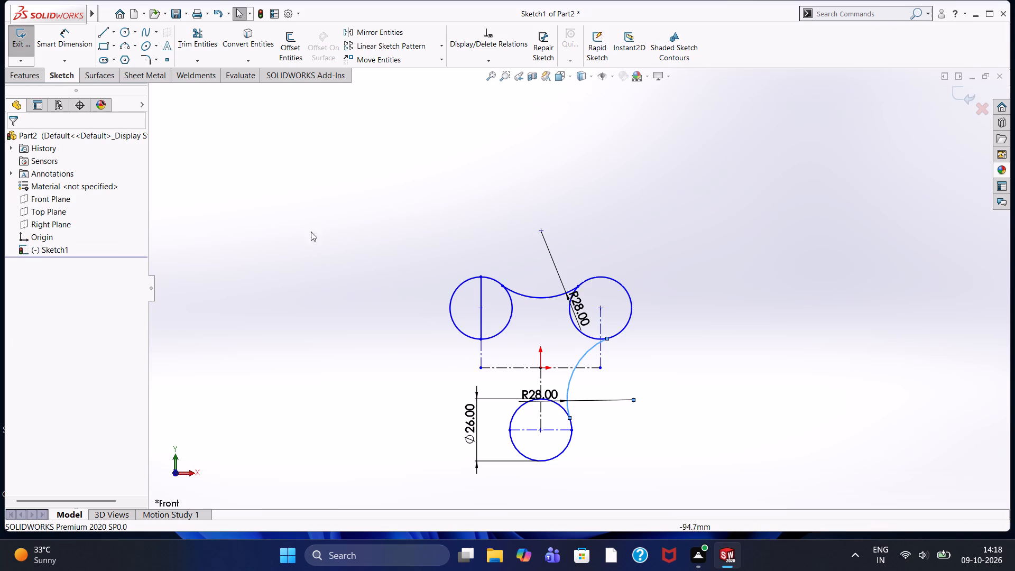
pyautogui.click(129, 47)
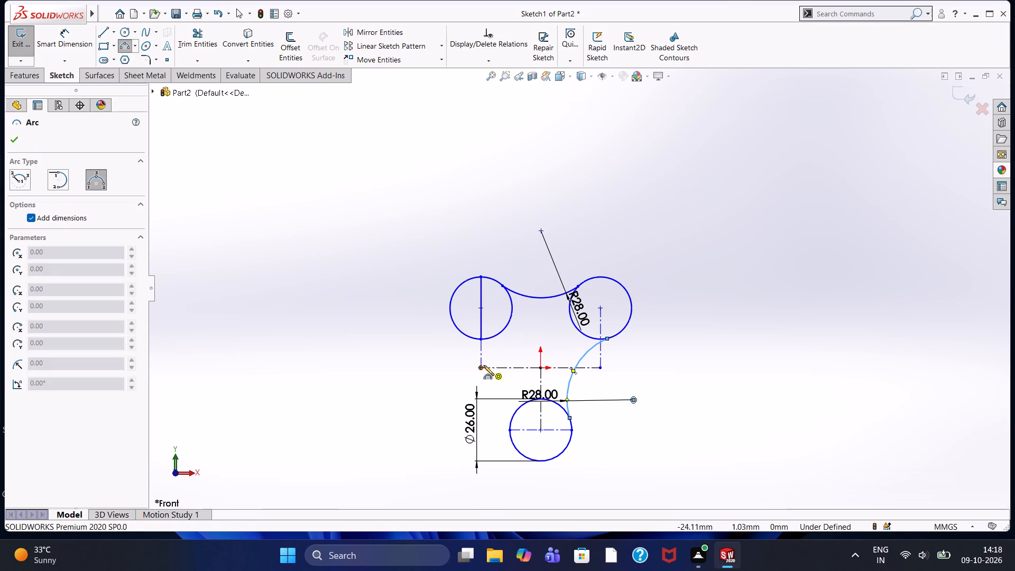
pyautogui.click(481, 339)
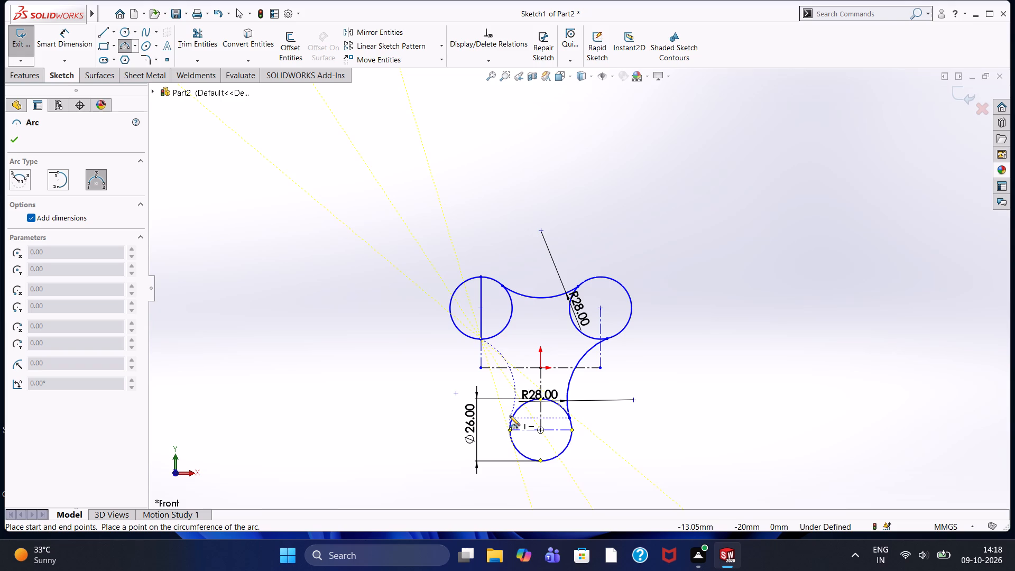
pyautogui.click(510, 418)
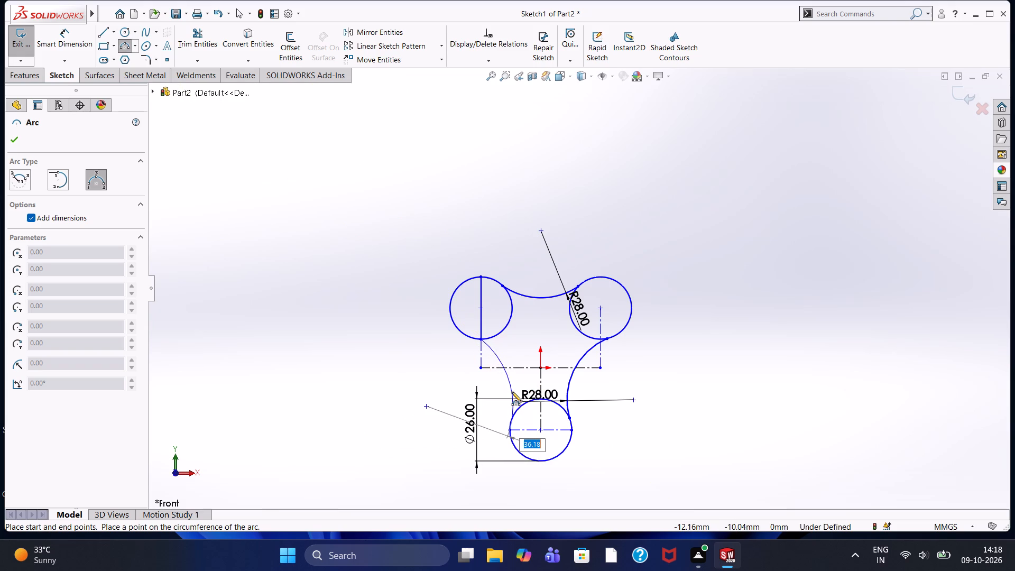
pyautogui.write('28')
pyautogui.press('Return')
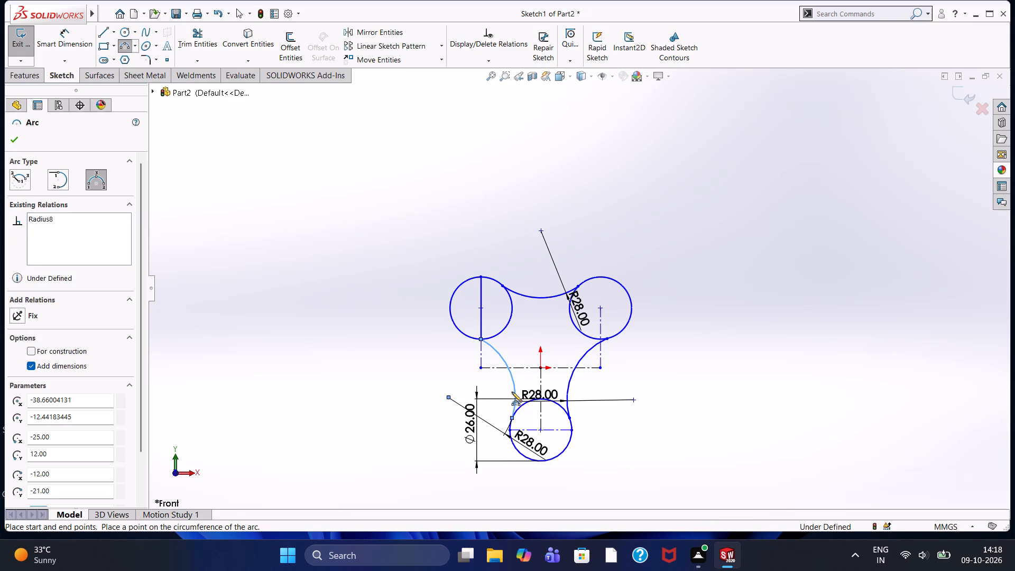
pyautogui.press('Escape')
pyautogui.scroll(-1, 450, 366)
pyautogui.scroll(2, 457, 366)
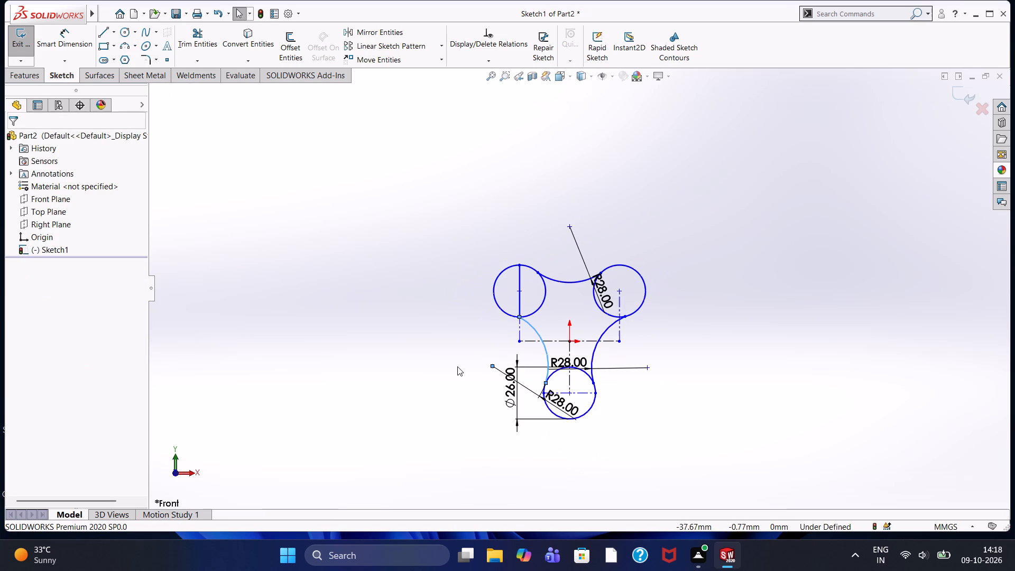
pyautogui.click(442, 300)
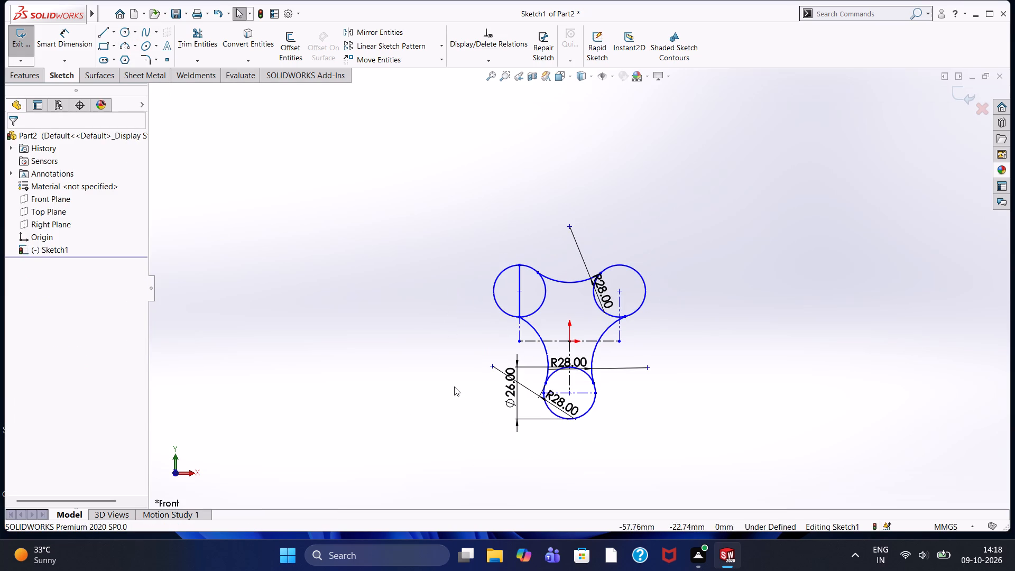
# Trim the inner portions of all three 26 mm circles so that only their outer arcs border the profile.
pyautogui.moveTo(454, 386); pyautogui.dragTo(469, 210, button='middle')
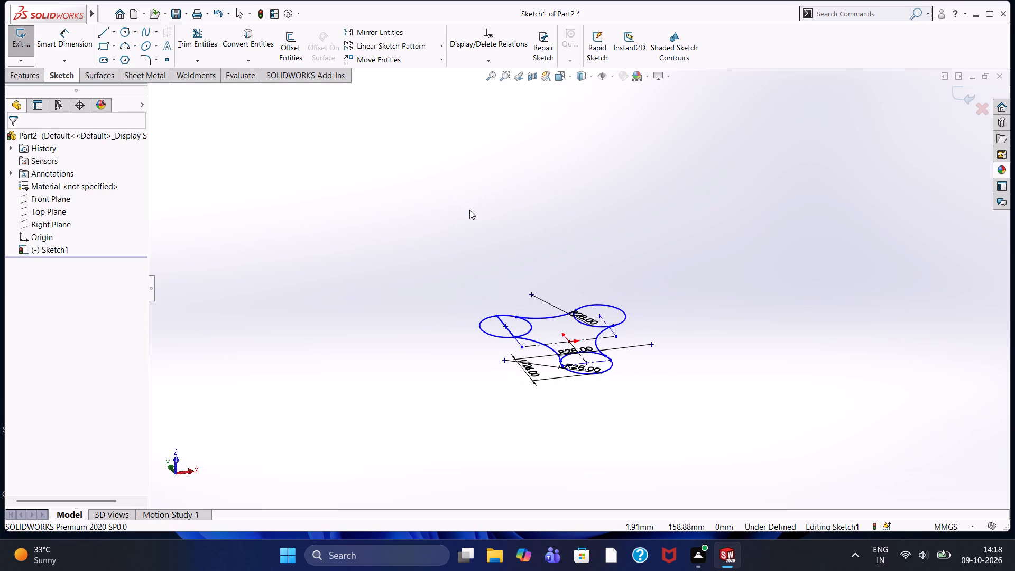
pyautogui.scroll(-1, 481, 295)
pyautogui.moveTo(485, 351); pyautogui.dragTo(492, 494, button='middle')
pyautogui.click(516, 324)
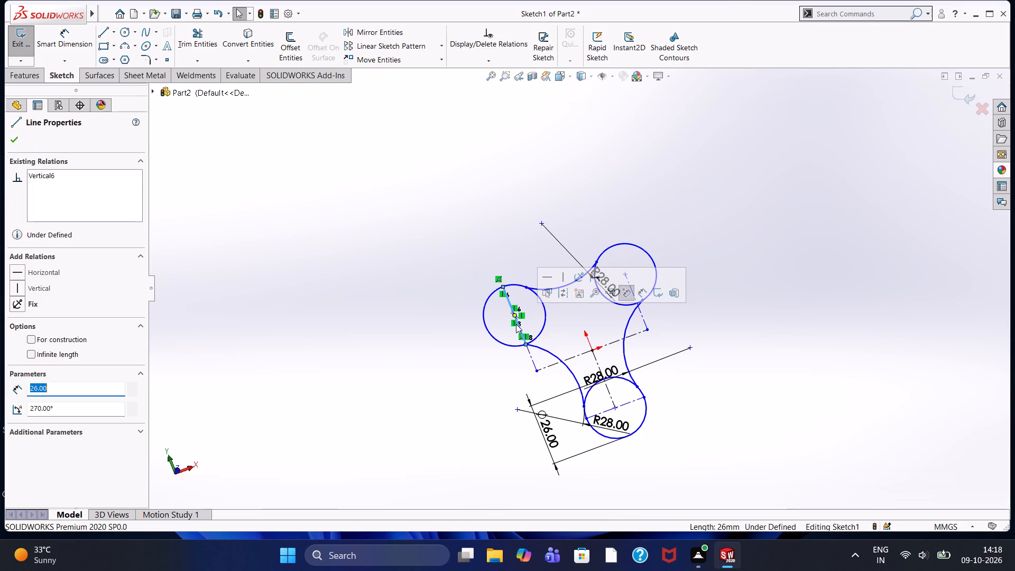
pyautogui.press('Escape')
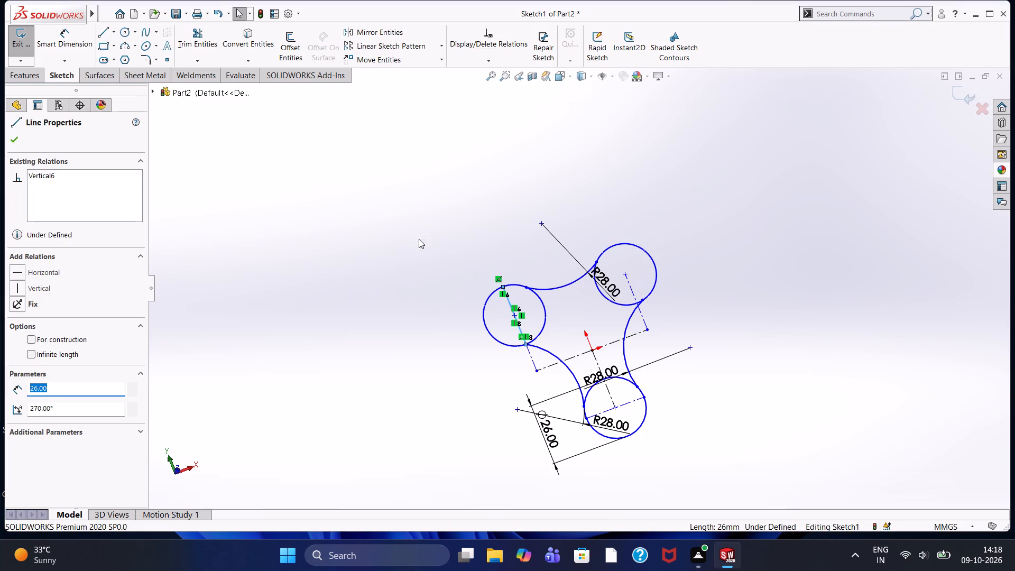
pyautogui.click(192, 38)
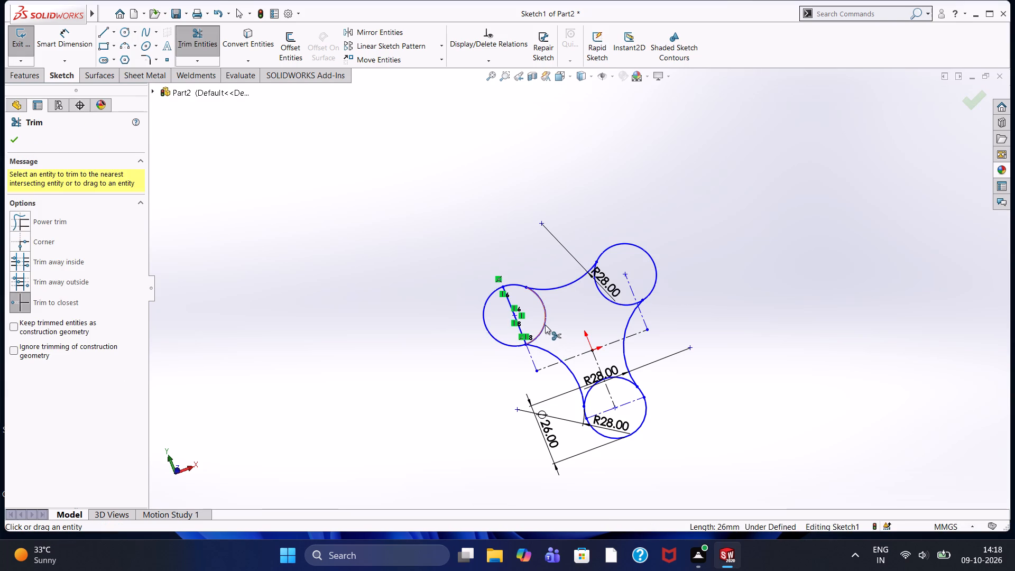
pyautogui.click(545, 325)
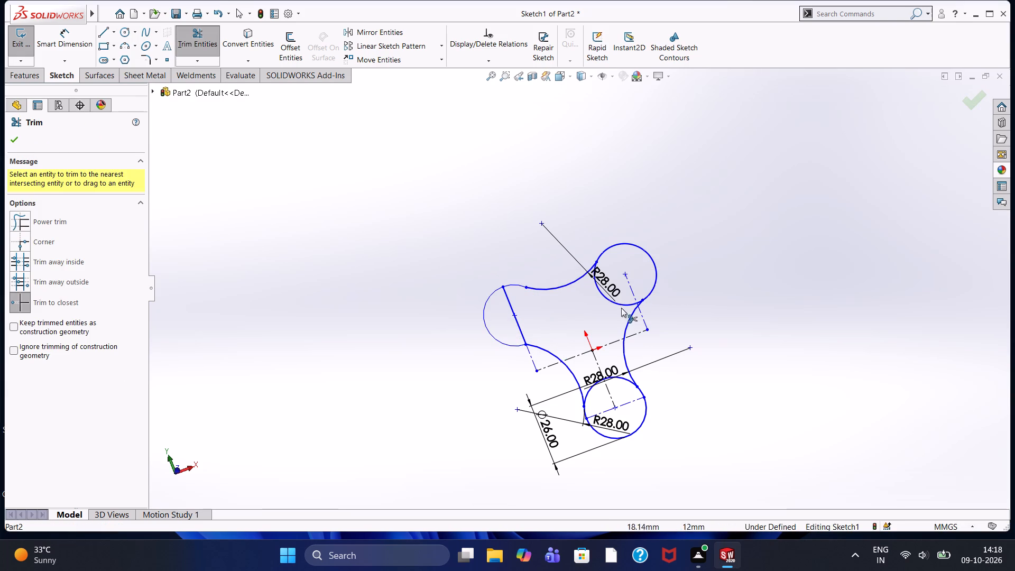
pyautogui.click(620, 303)
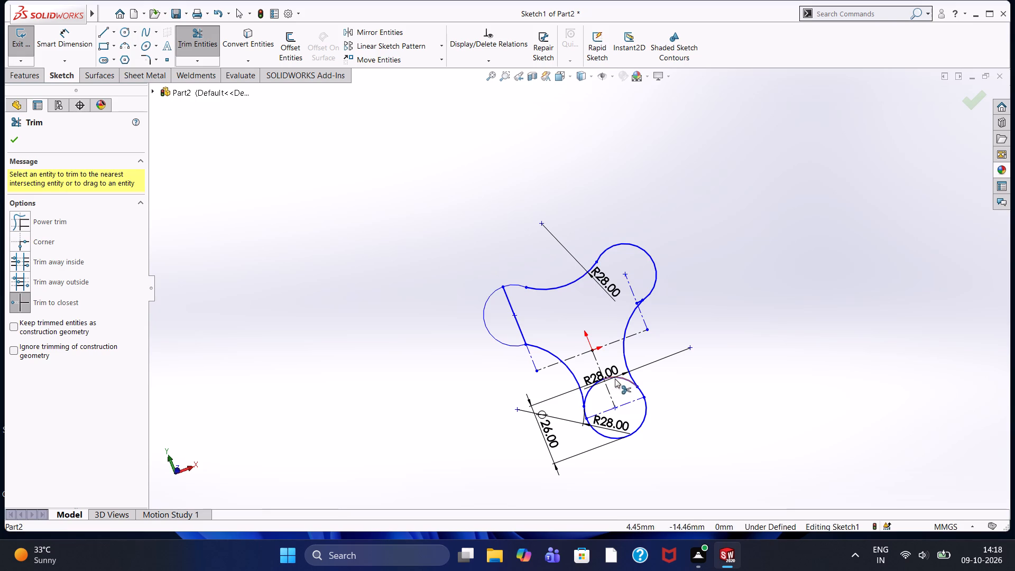
pyautogui.click(615, 379)
pyautogui.scroll(-3, 608, 387)
pyautogui.click(574, 372)
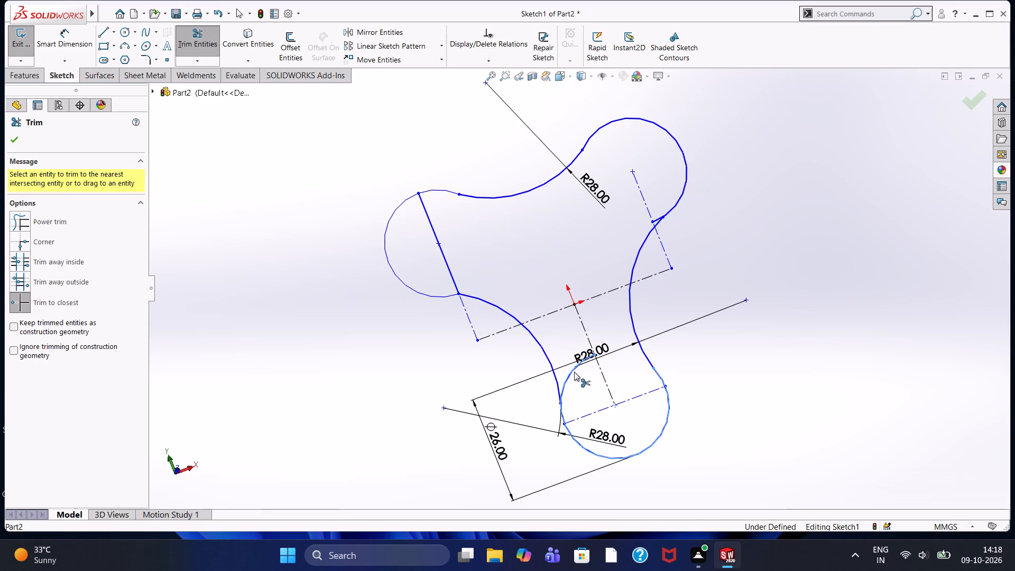
# Trim away the construction lines around the origin and upper circles, plus the solid vertical line across the negative-X upper circle.
pyautogui.click(582, 321)
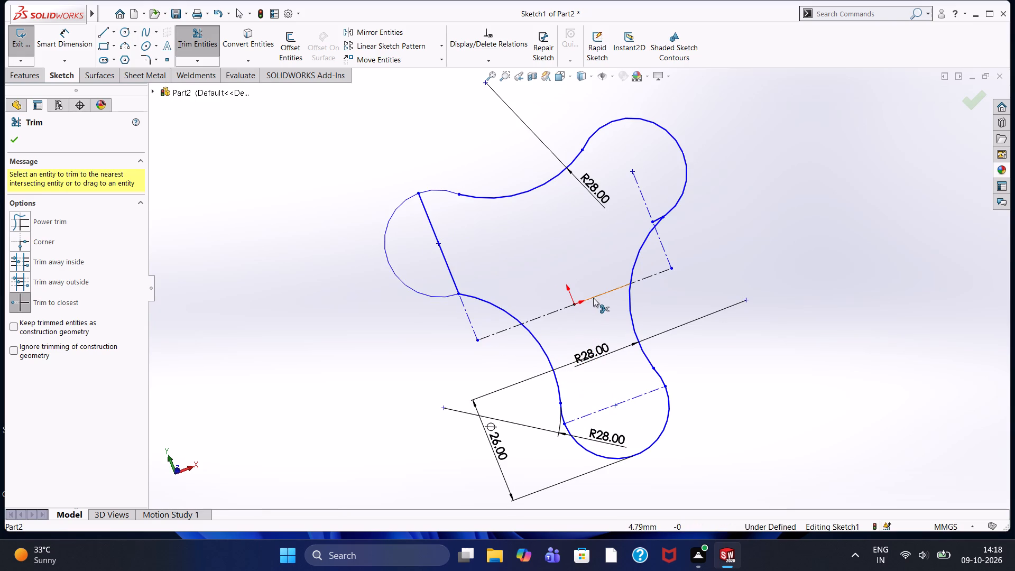
pyautogui.click(593, 298)
pyautogui.click(546, 317)
pyautogui.click(494, 332)
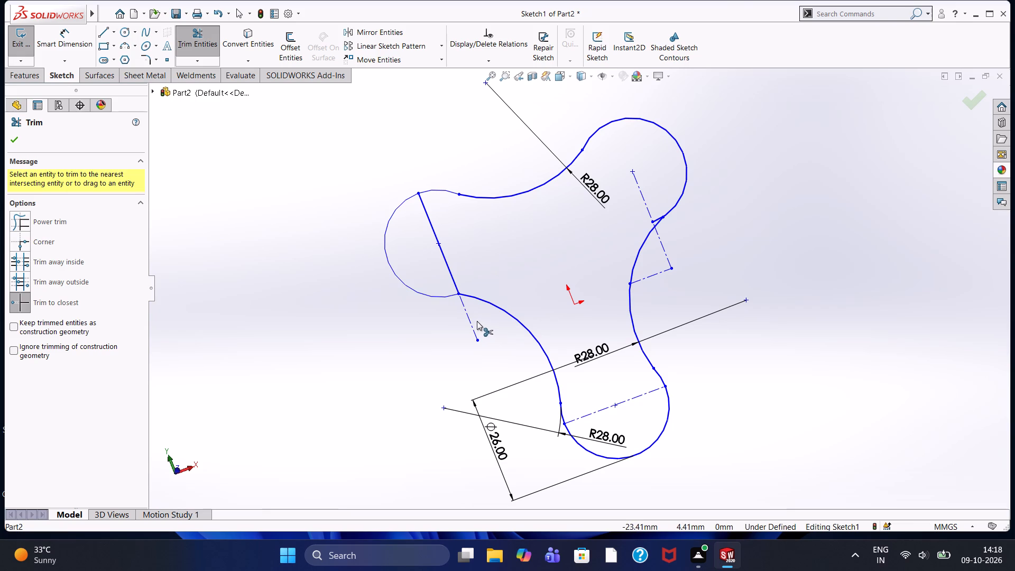
pyautogui.click(470, 321)
pyautogui.click(451, 273)
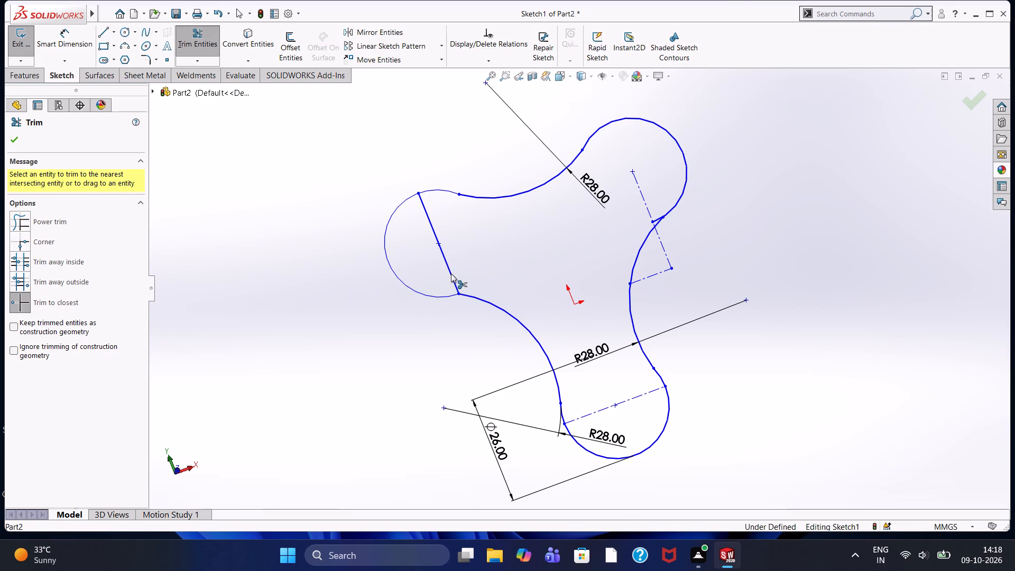
pyautogui.click(444, 255)
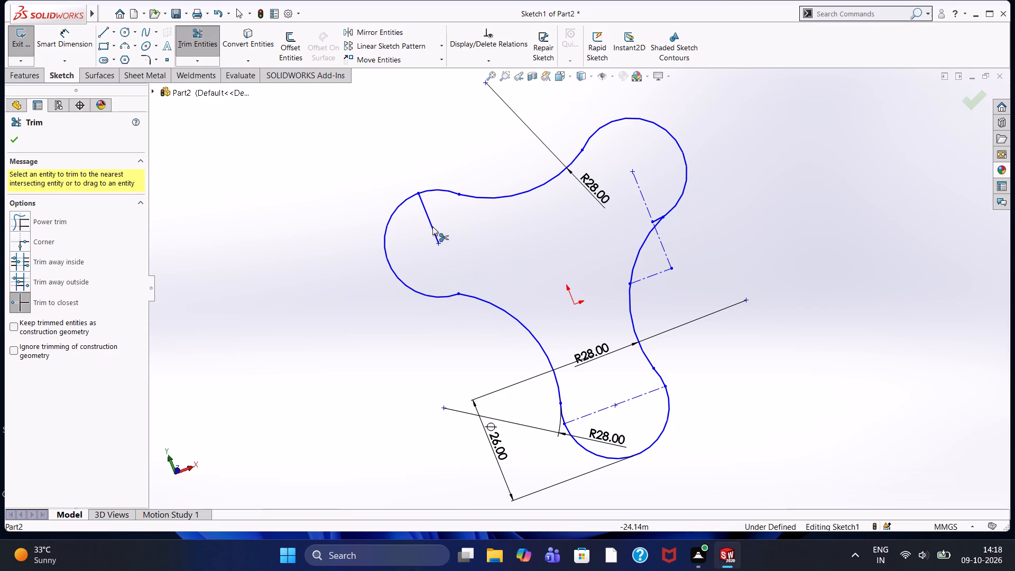
pyautogui.click(430, 226)
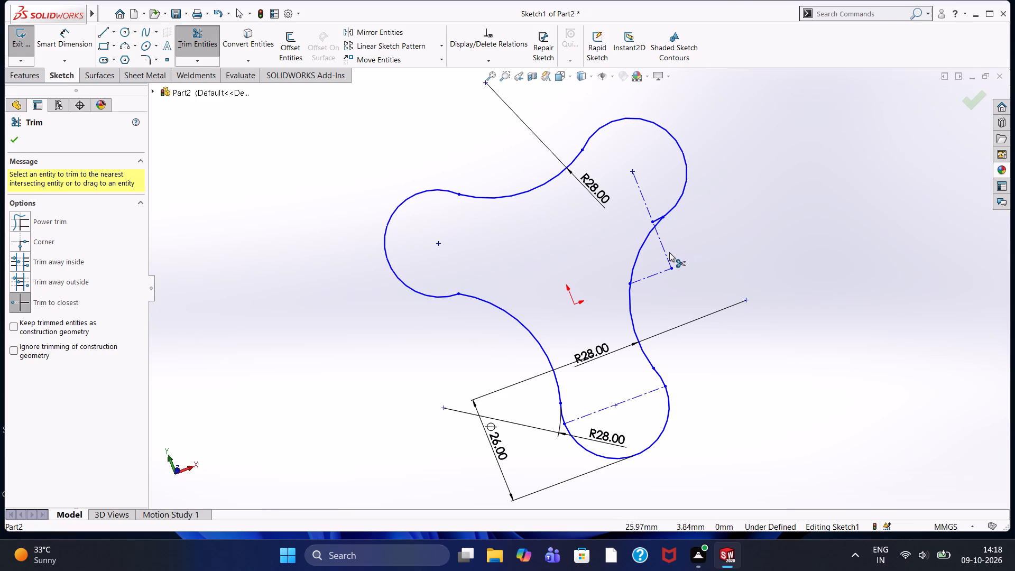
pyautogui.click(661, 249)
pyautogui.click(657, 273)
pyautogui.click(640, 197)
# Trim the leftover centerline stub and the sliver of the positive-X upper circle inside its crossing with the 28 mm arc.
pyautogui.scroll(-2, 650, 228)
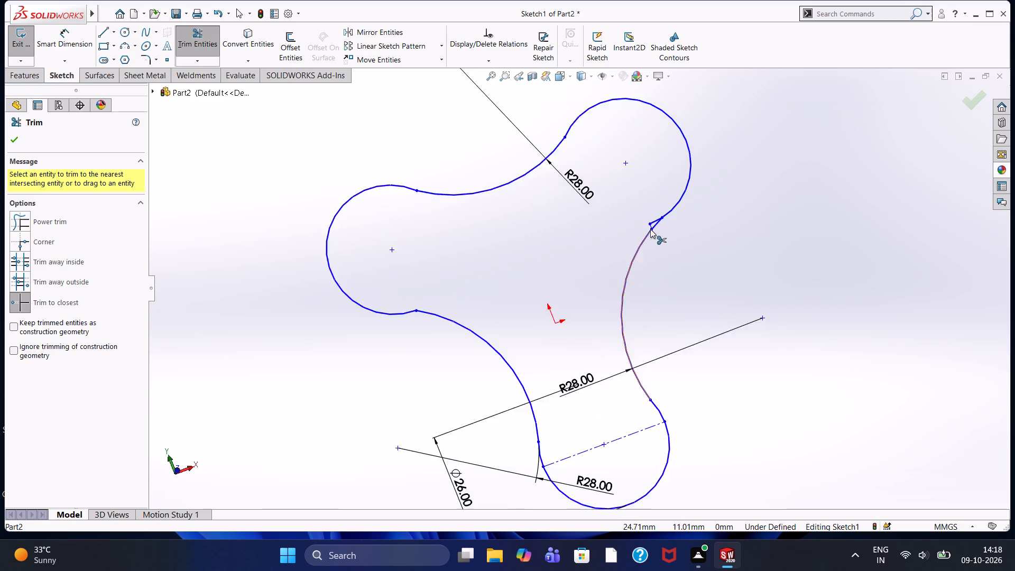
pyautogui.scroll(-9, 650, 229)
pyautogui.click(665, 241)
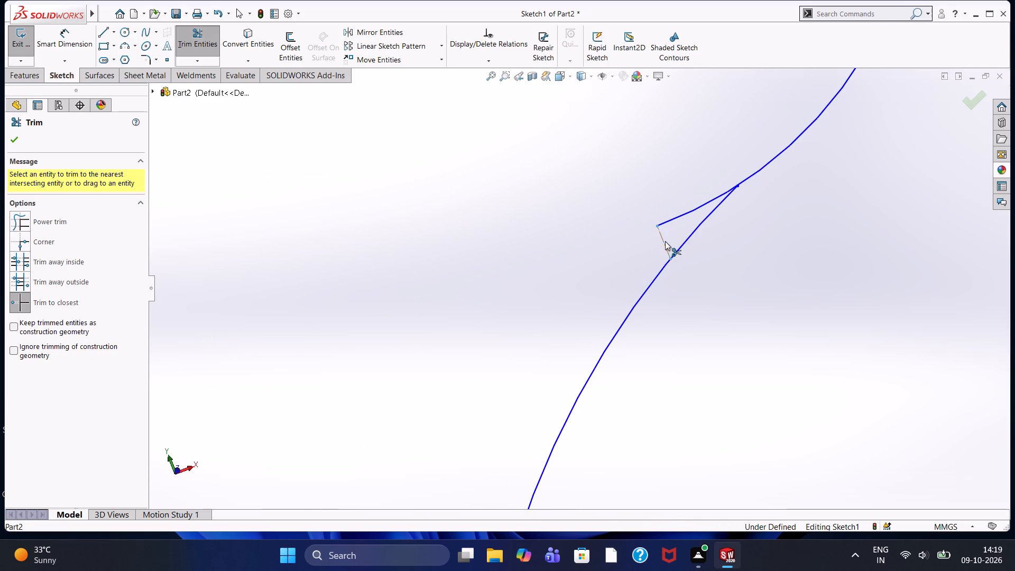
pyautogui.click(668, 222)
pyautogui.scroll(12, 653, 264)
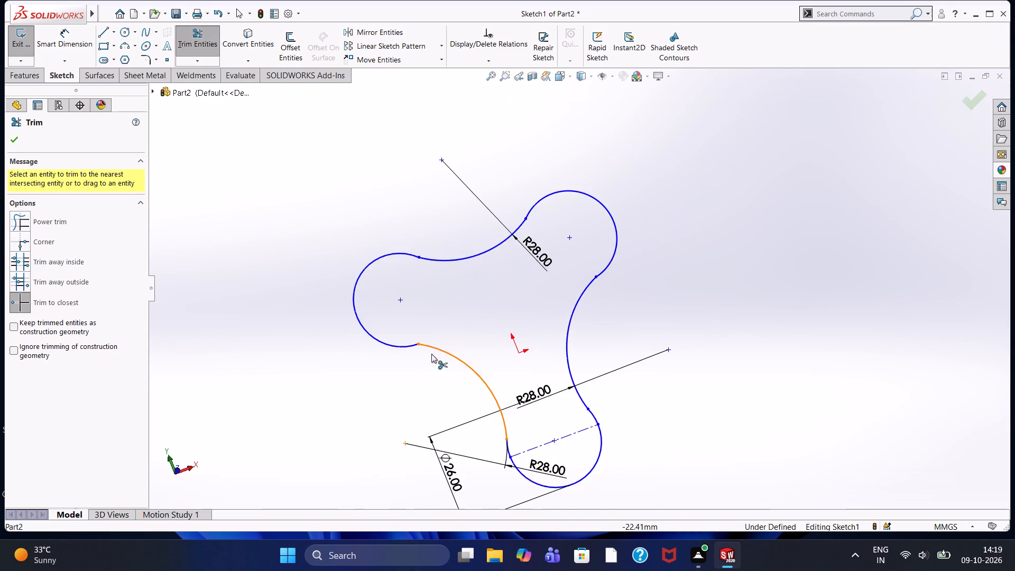
# Examine the joint between the negative-X 28 mm arc and the lower circle for leftover or overlapping segments.
pyautogui.scroll(-2, 501, 406)
pyautogui.scroll(-4, 555, 470)
pyautogui.scroll(-4, 485, 398)
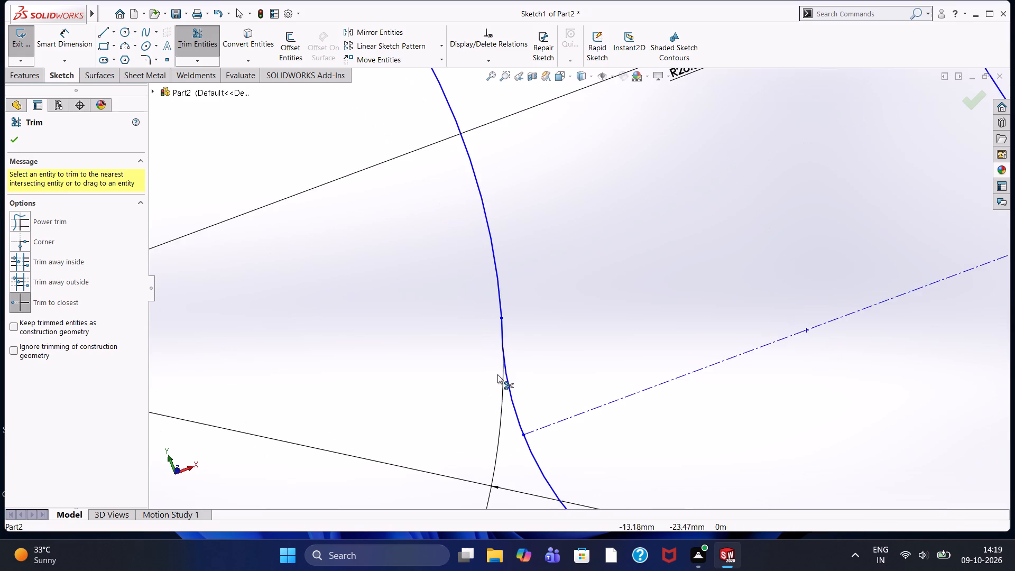
pyautogui.scroll(4, 493, 349)
pyautogui.scroll(4, 701, 279)
pyautogui.scroll(2, 519, 178)
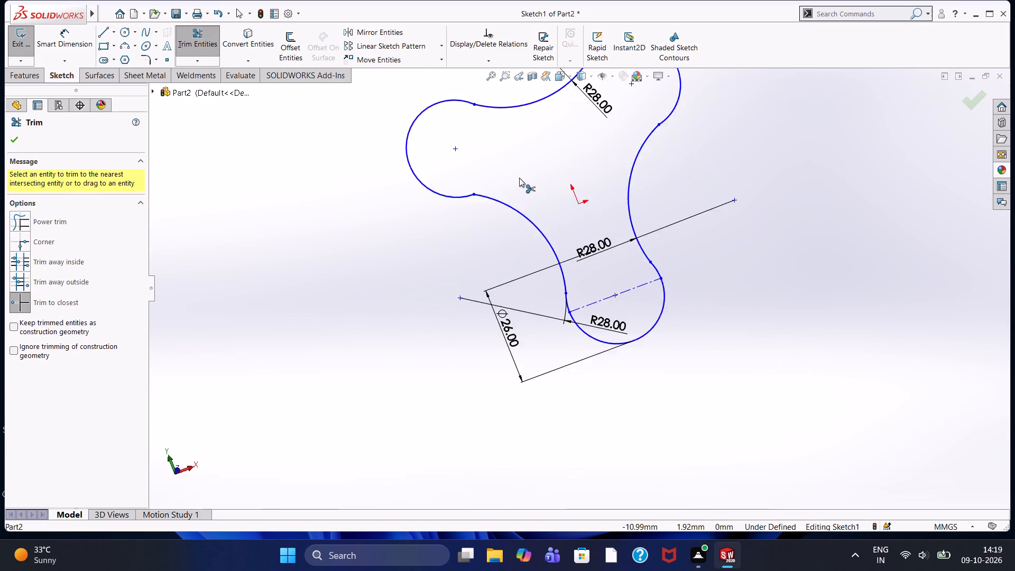
pyautogui.scroll(1, 519, 178)
pyautogui.scroll(-4, 519, 178)
pyautogui.scroll(6, 519, 178)
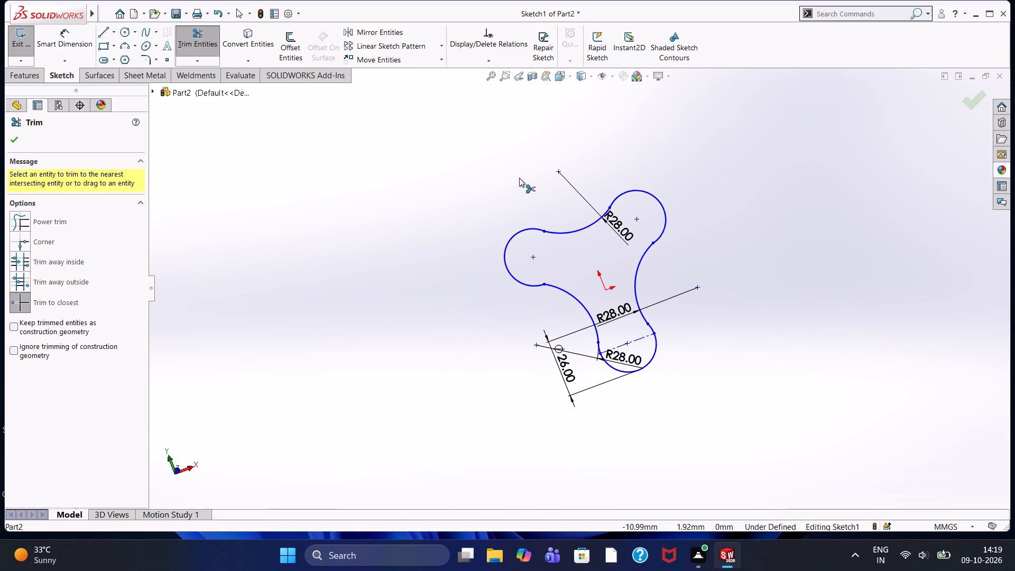
pyautogui.scroll(-4, 633, 400)
pyautogui.scroll(-4, 589, 315)
pyautogui.scroll(1, 589, 315)
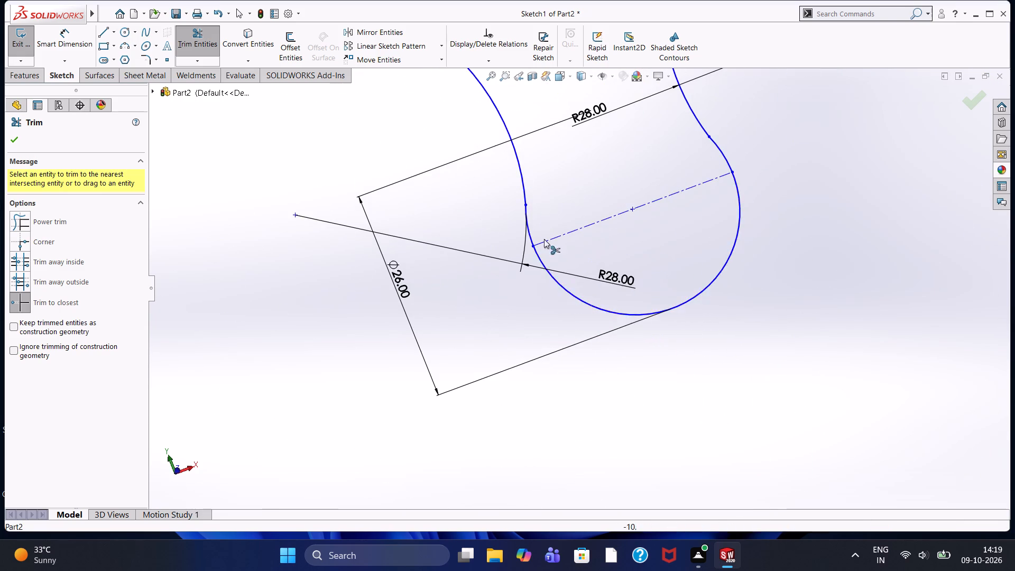
pyautogui.scroll(-12, 538, 225)
pyautogui.scroll(6, 595, 255)
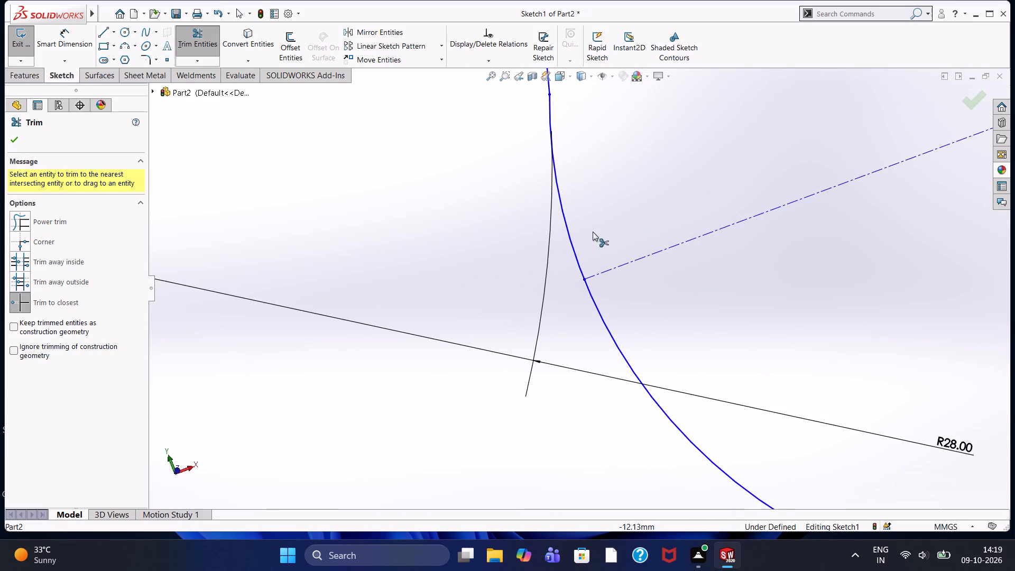
# Trim away the horizontal construction line across the lower circle and finish trimming.
pyautogui.scroll(1, 593, 232)
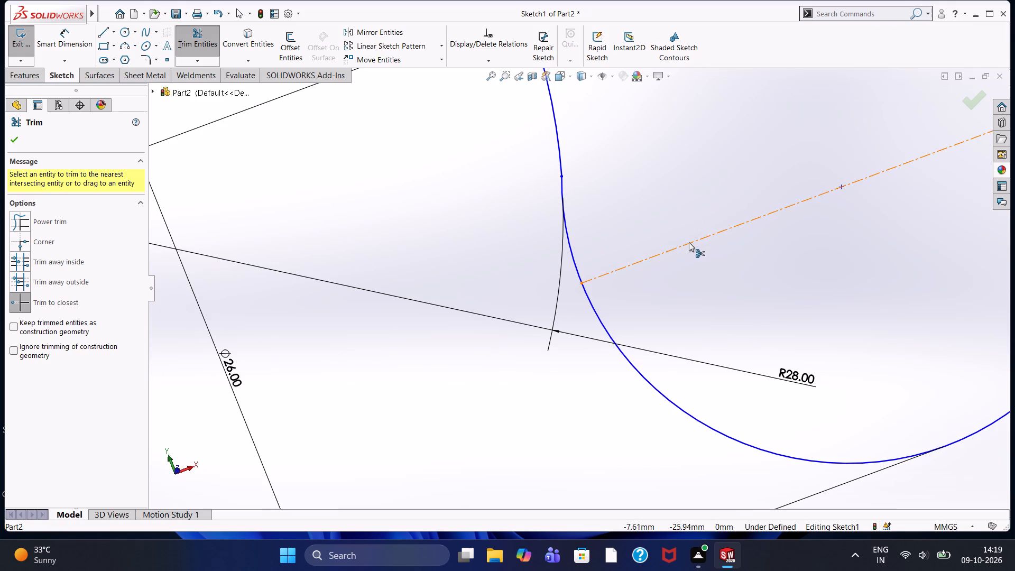
pyautogui.click(689, 242)
pyautogui.scroll(11, 686, 244)
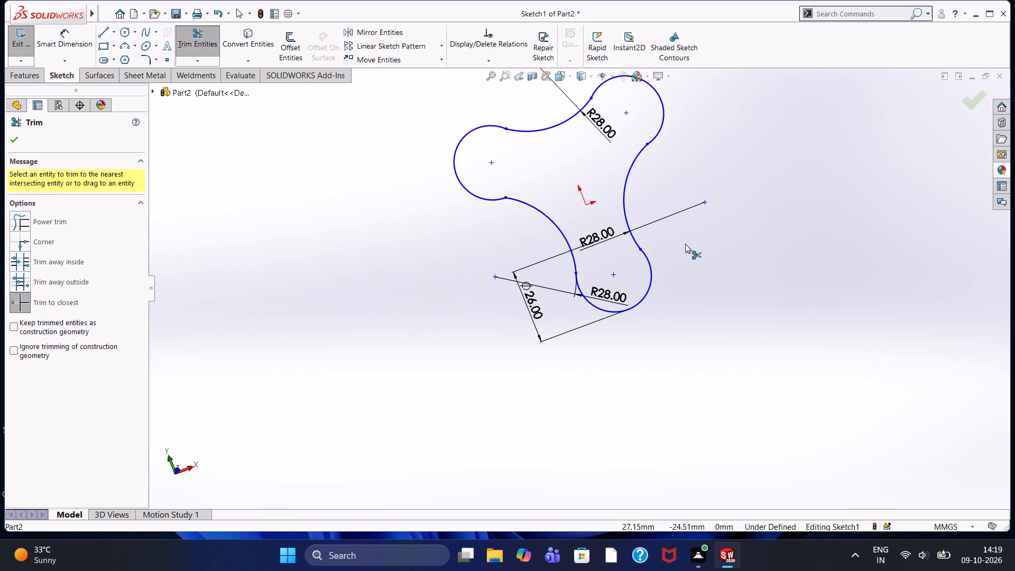
pyautogui.press('Escape')
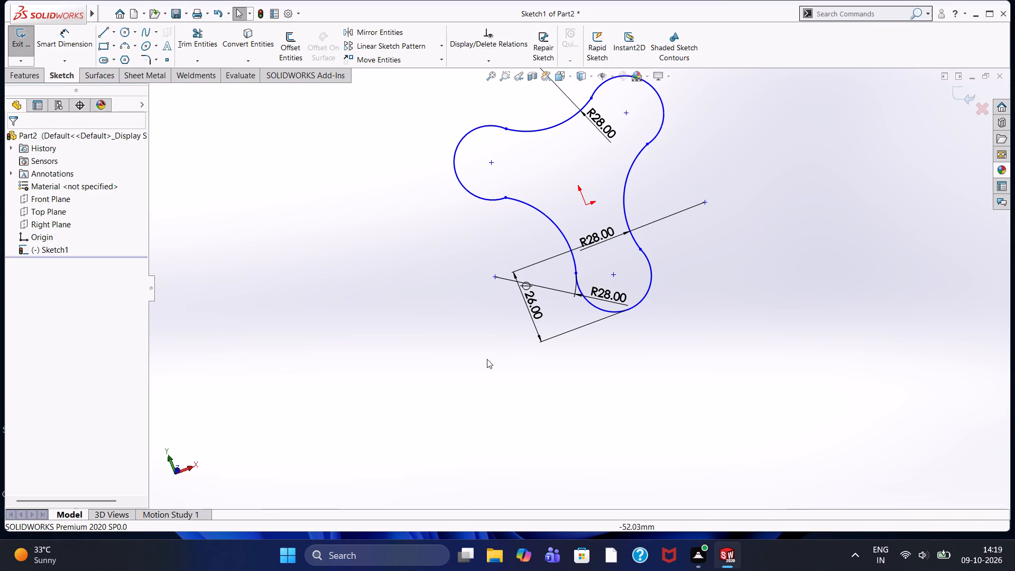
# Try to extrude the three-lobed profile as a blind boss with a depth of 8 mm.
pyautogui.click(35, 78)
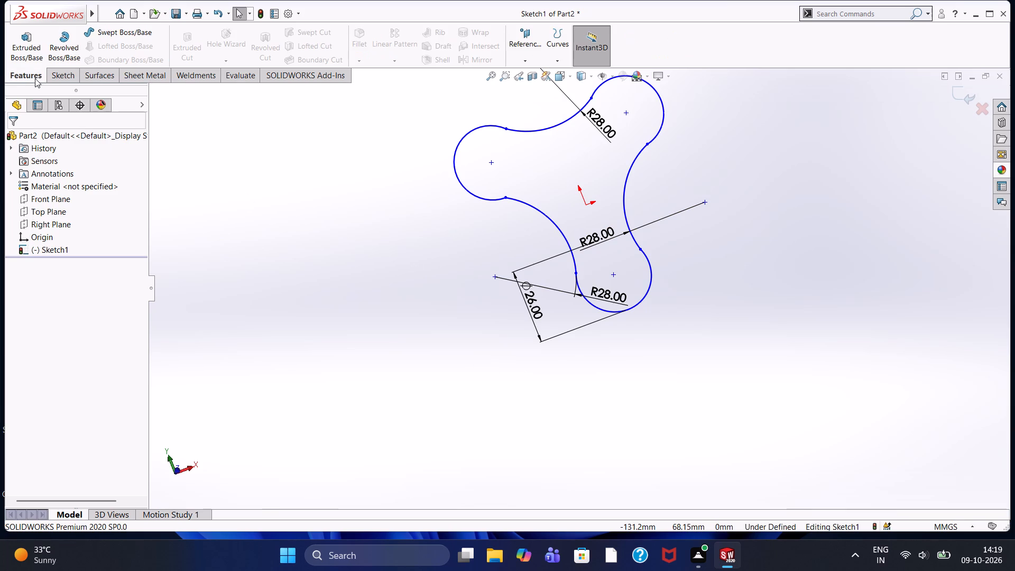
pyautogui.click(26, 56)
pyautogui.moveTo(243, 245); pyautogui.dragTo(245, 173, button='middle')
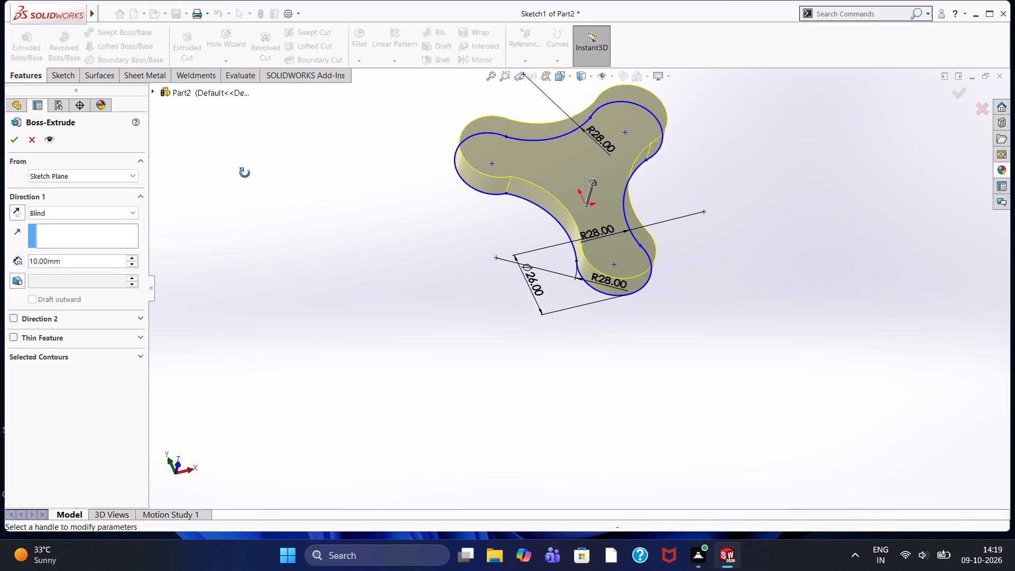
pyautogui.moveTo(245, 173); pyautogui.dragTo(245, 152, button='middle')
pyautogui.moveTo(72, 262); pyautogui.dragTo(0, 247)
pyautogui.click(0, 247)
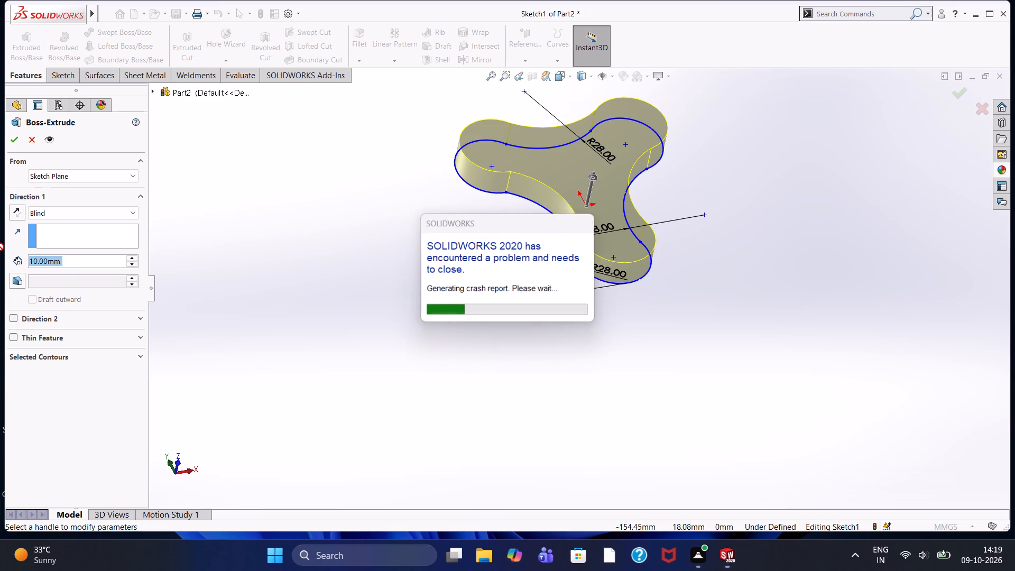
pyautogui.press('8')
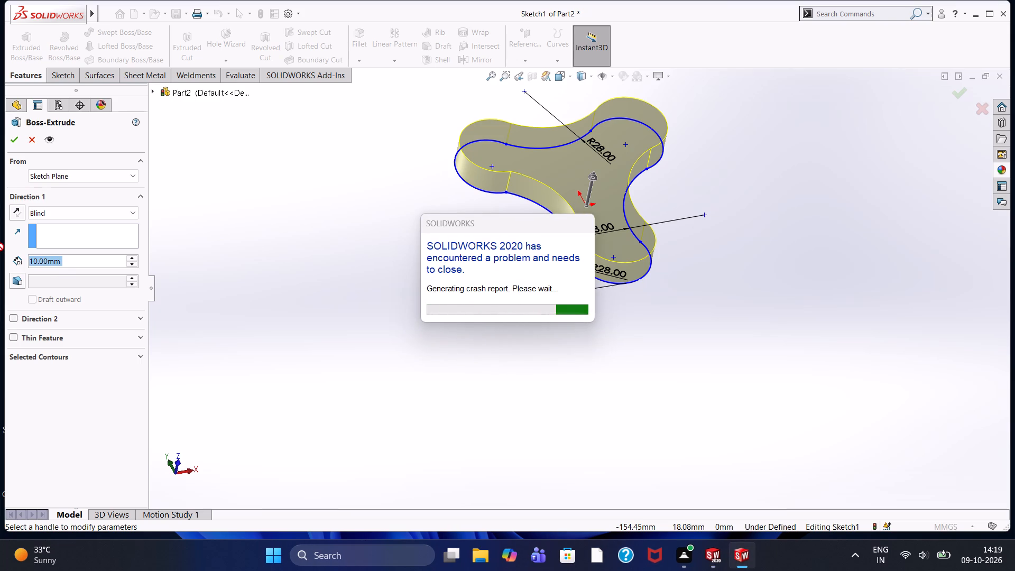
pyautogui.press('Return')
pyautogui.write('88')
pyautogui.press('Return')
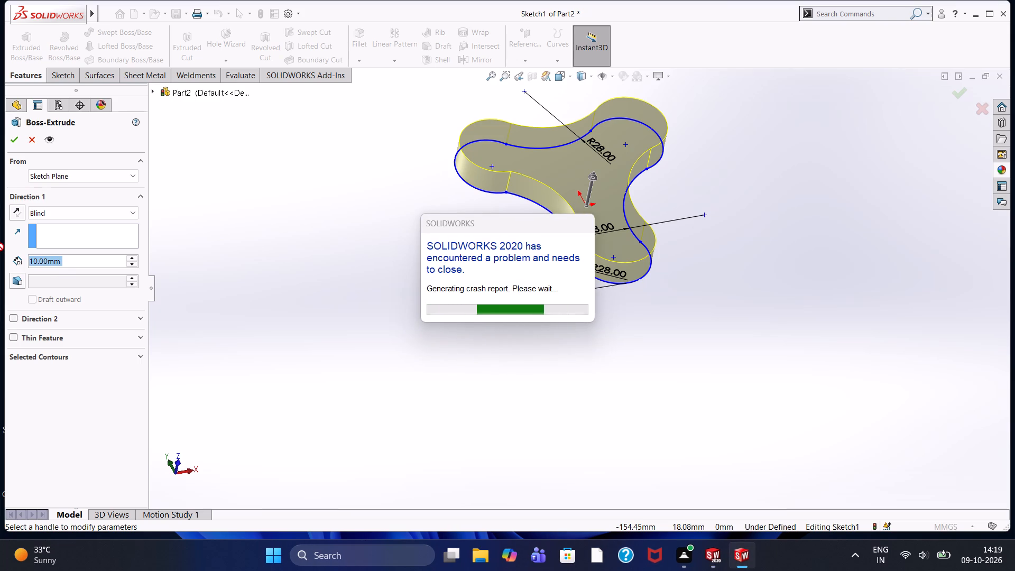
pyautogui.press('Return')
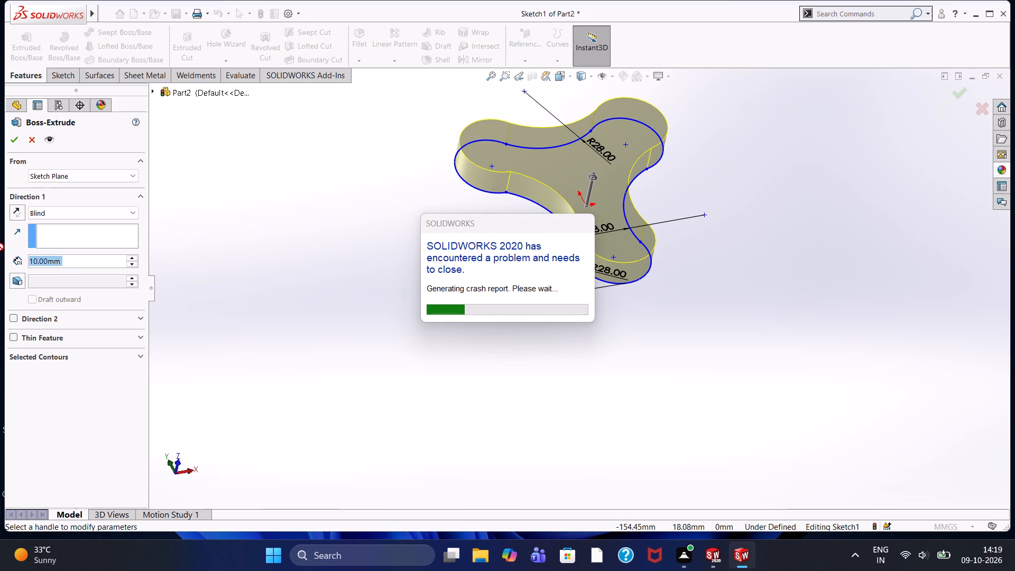
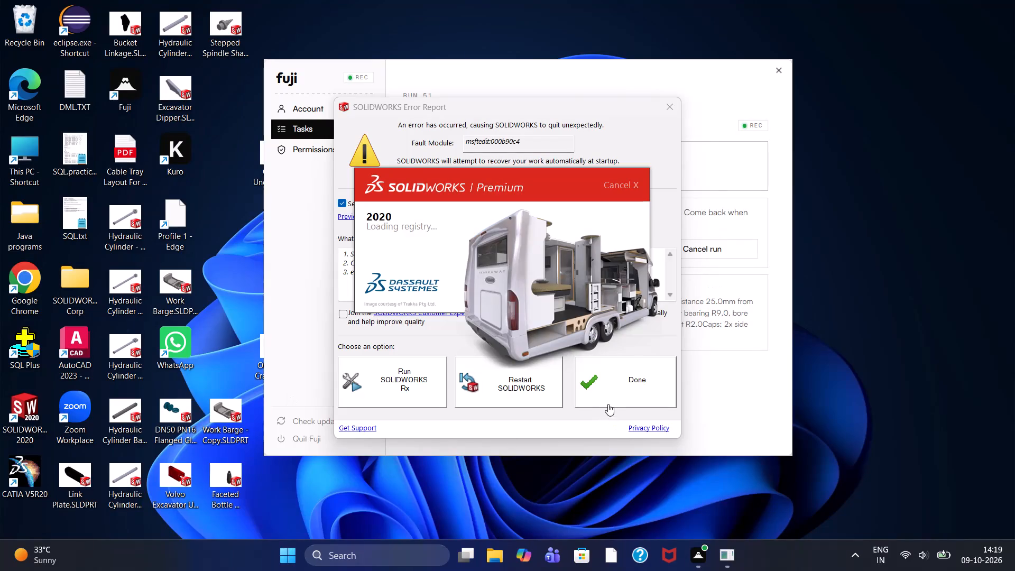
# Send and close the crash error report, then dismiss the welcome window of the restarted SOLIDWORKS.
pyautogui.click(587, 386)
pyautogui.click(587, 386)
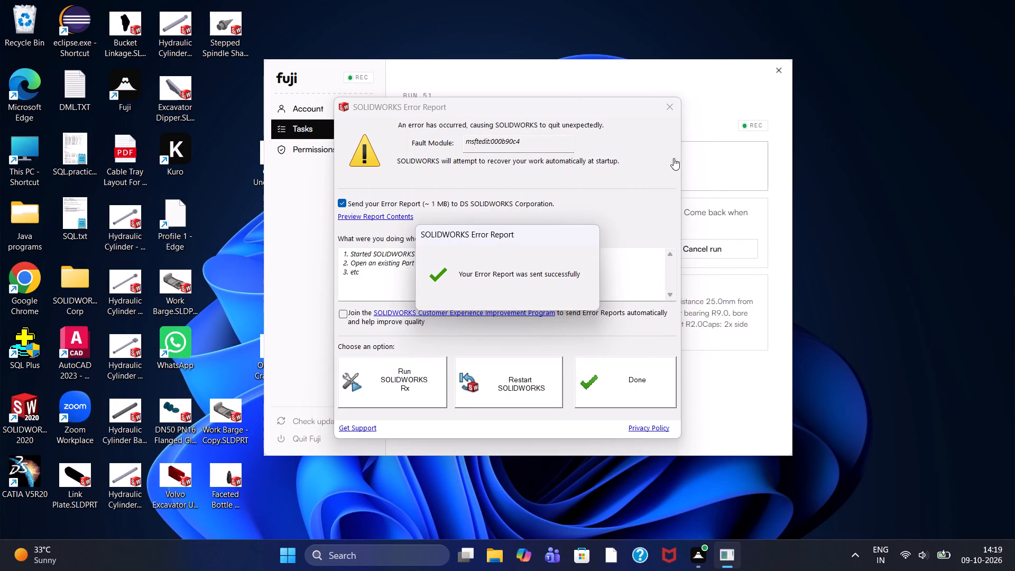
pyautogui.click(670, 108)
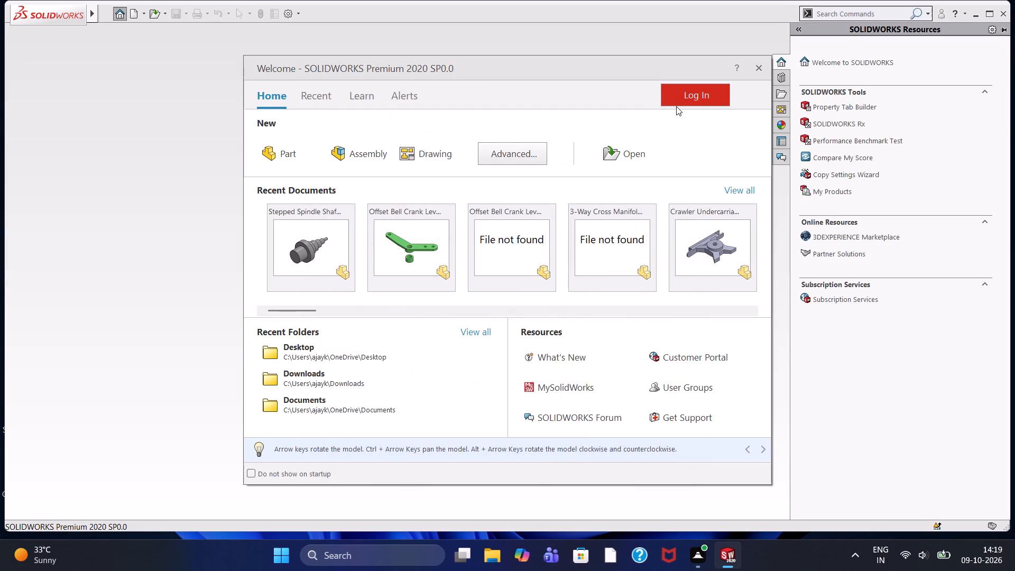
pyautogui.click(751, 69)
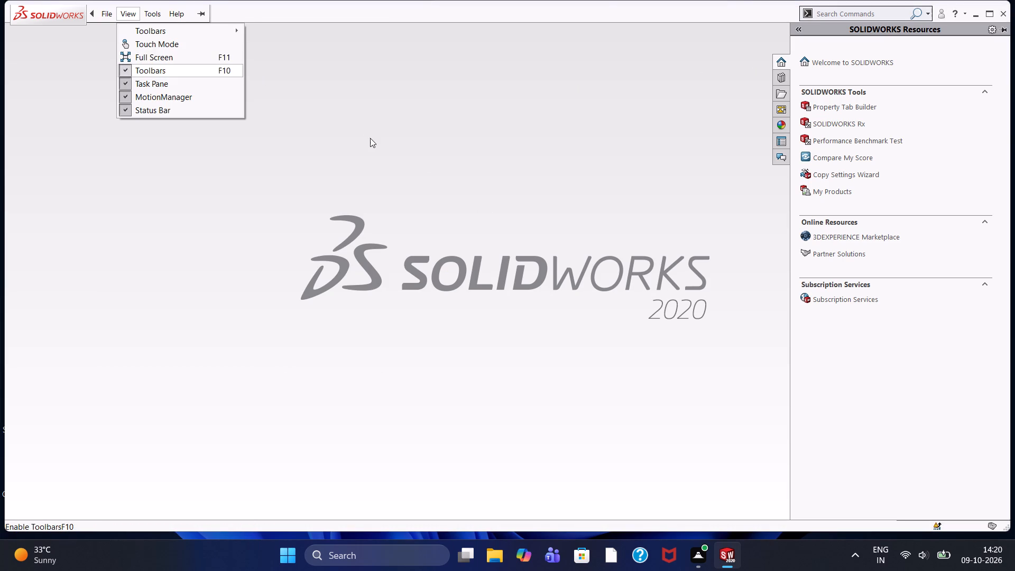
pyautogui.moveTo(367, 135); pyautogui.dragTo(345, 126)
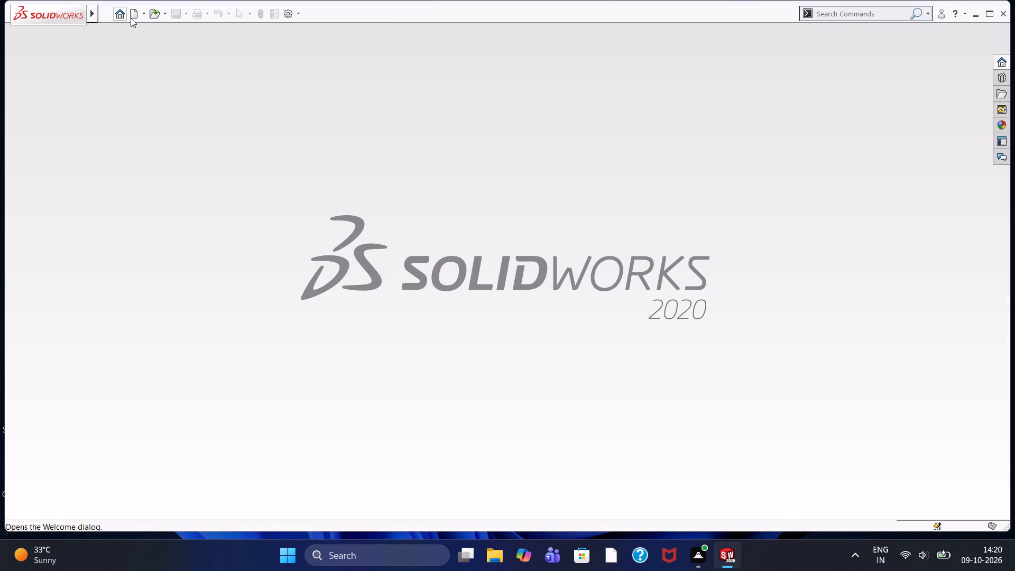
# Create a new part document and open a sketch on its Front Plane.
pyautogui.click(131, 18)
pyautogui.doubleClick(246, 273)
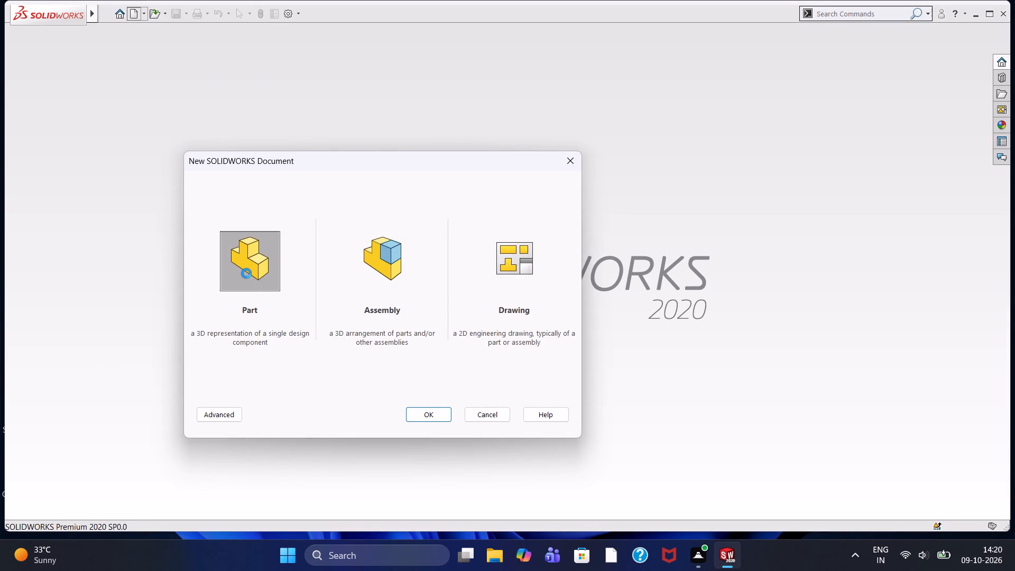
pyautogui.moveTo(244, 273); pyautogui.dragTo(243, 286)
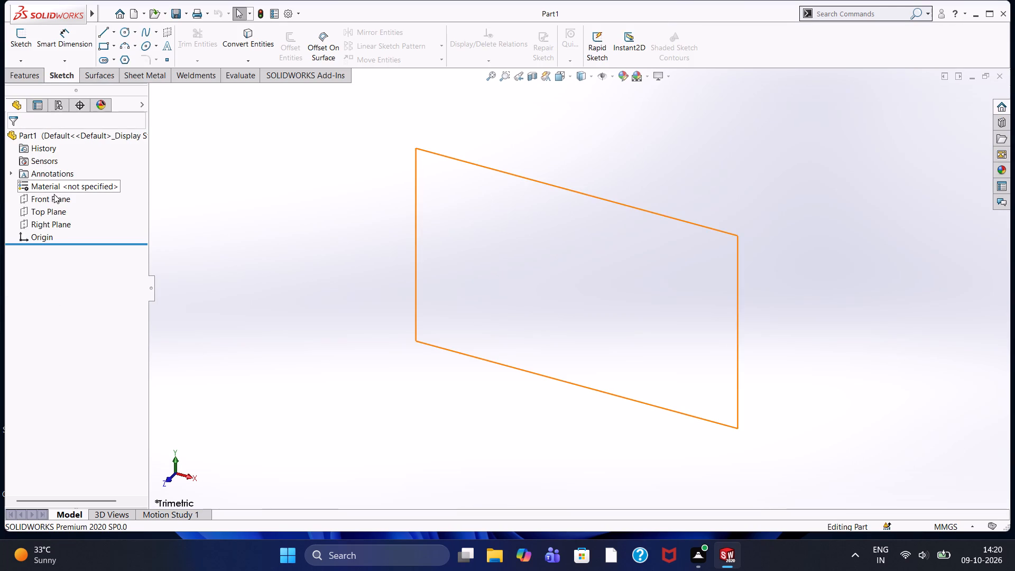
pyautogui.click(54, 194)
pyautogui.click(67, 178)
pyautogui.click(454, 288)
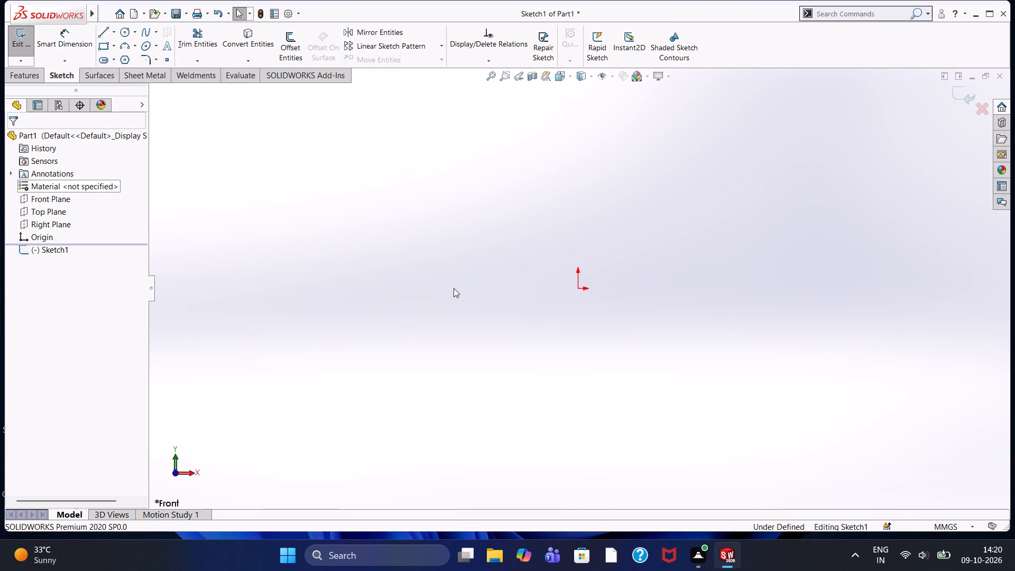
# Draw a 25 mm vertical centerline from the origin straight down.
pyautogui.click(117, 36)
pyautogui.click(127, 66)
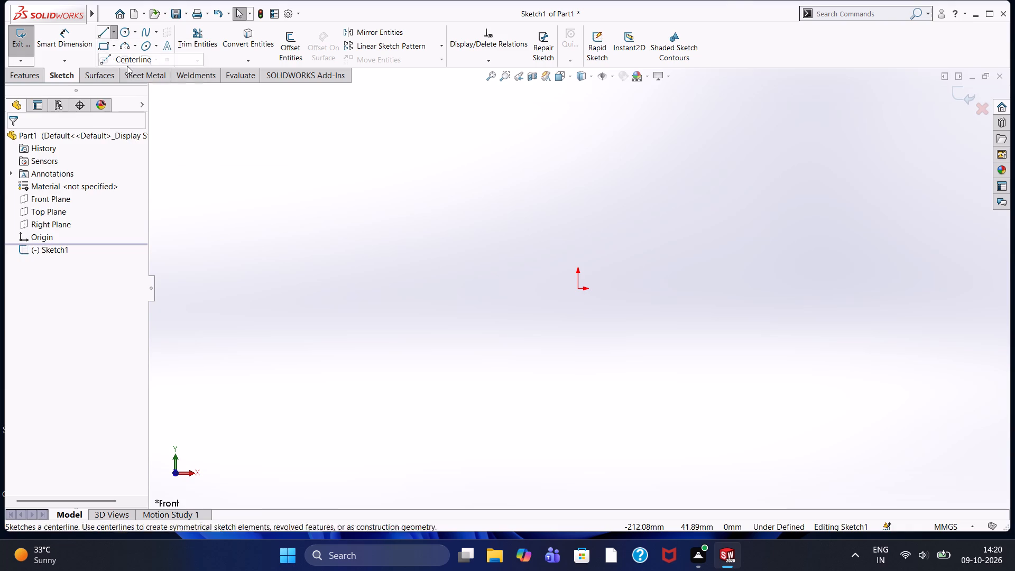
pyautogui.click(578, 288)
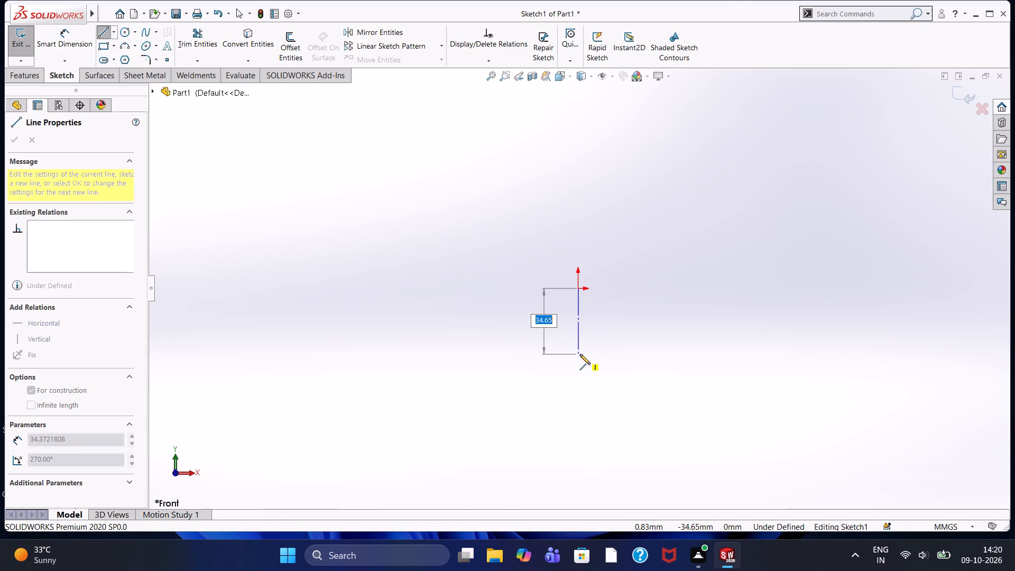
pyautogui.write('25')
pyautogui.press('Return')
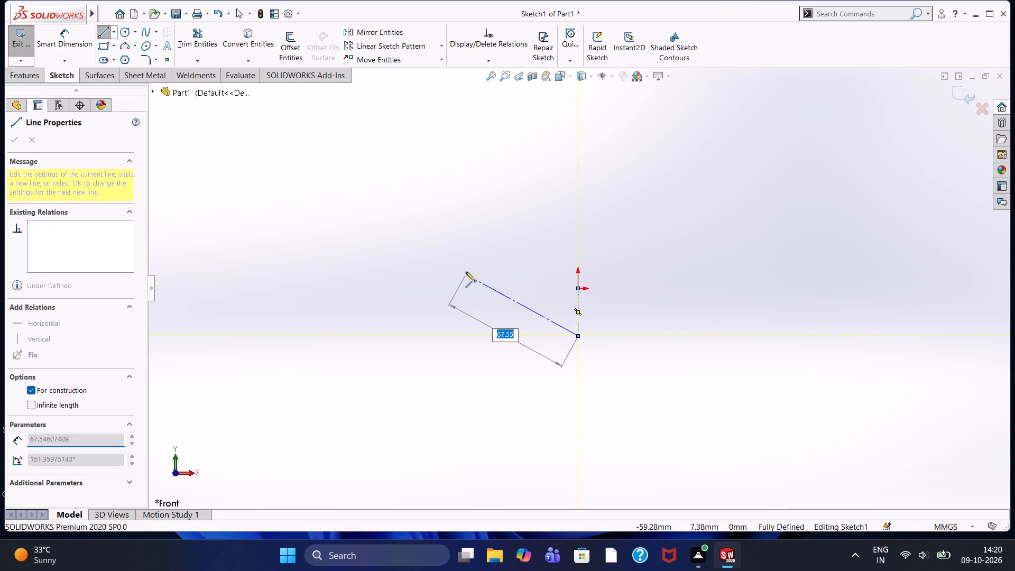
pyautogui.rightClick(465, 272)
pyautogui.click(475, 281)
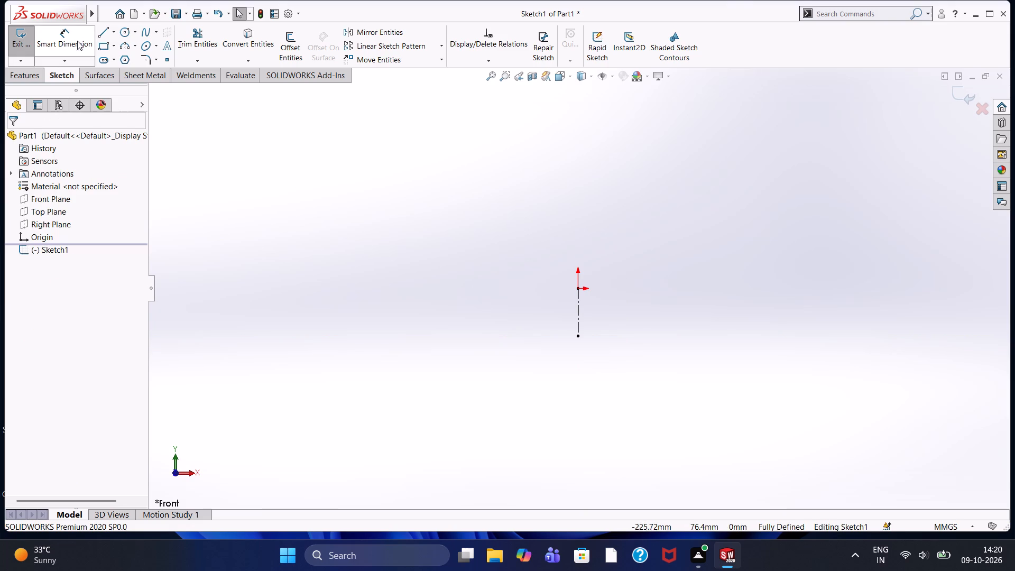
# Draw a 25 mm horizontal centerline from the origin toward positive X, continued by a 25 mm vertical centerline upward.
pyautogui.click(117, 31)
pyautogui.click(115, 60)
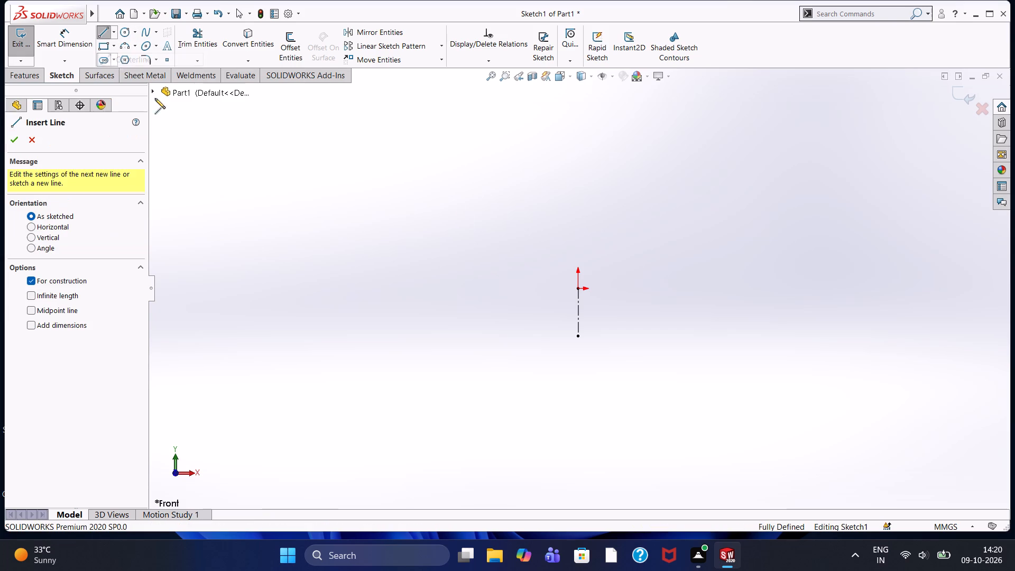
pyautogui.click(578, 289)
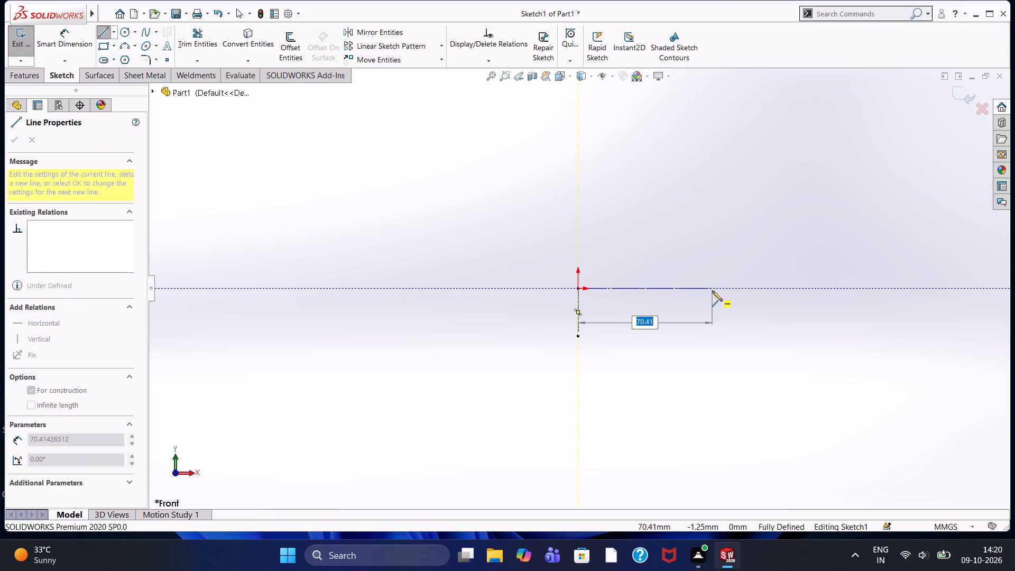
pyautogui.write('25')
pyautogui.press('Return')
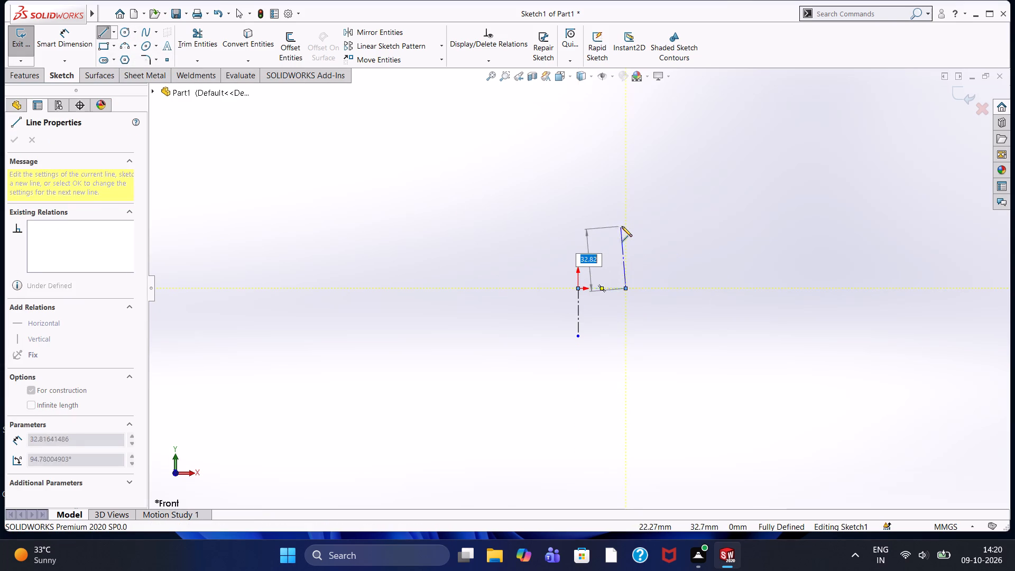
pyautogui.write('25')
pyautogui.press('Return')
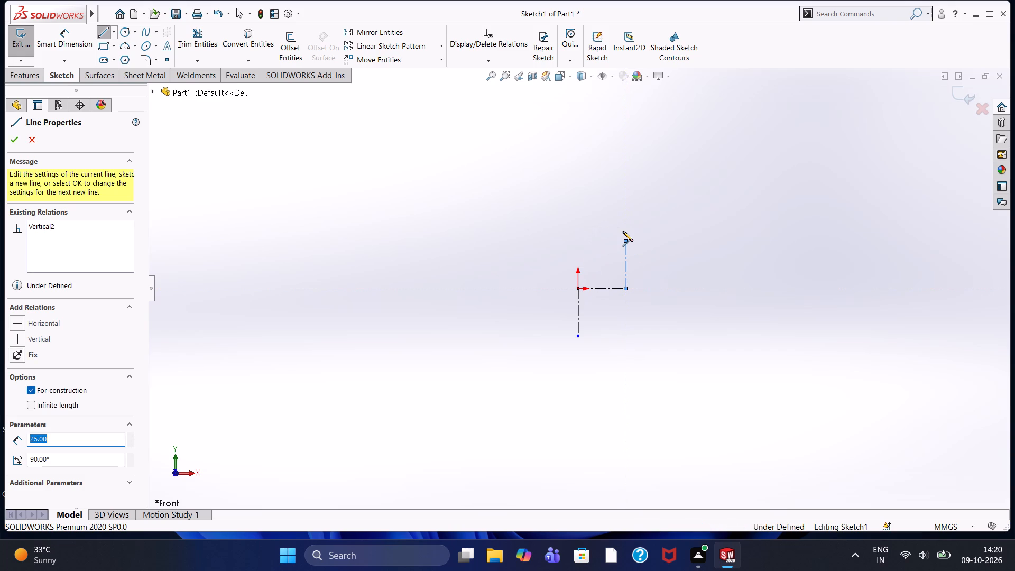
pyautogui.press('Escape')
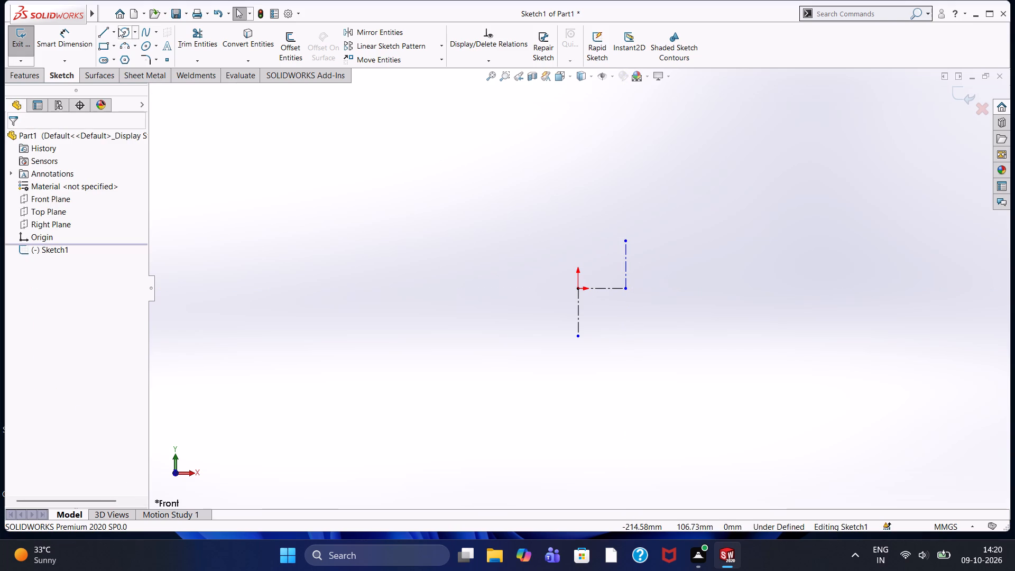
# Draw a 25 mm horizontal centerline from the origin toward negative X, continued by a 25 mm vertical centerline upward.
pyautogui.click(112, 32)
pyautogui.click(113, 56)
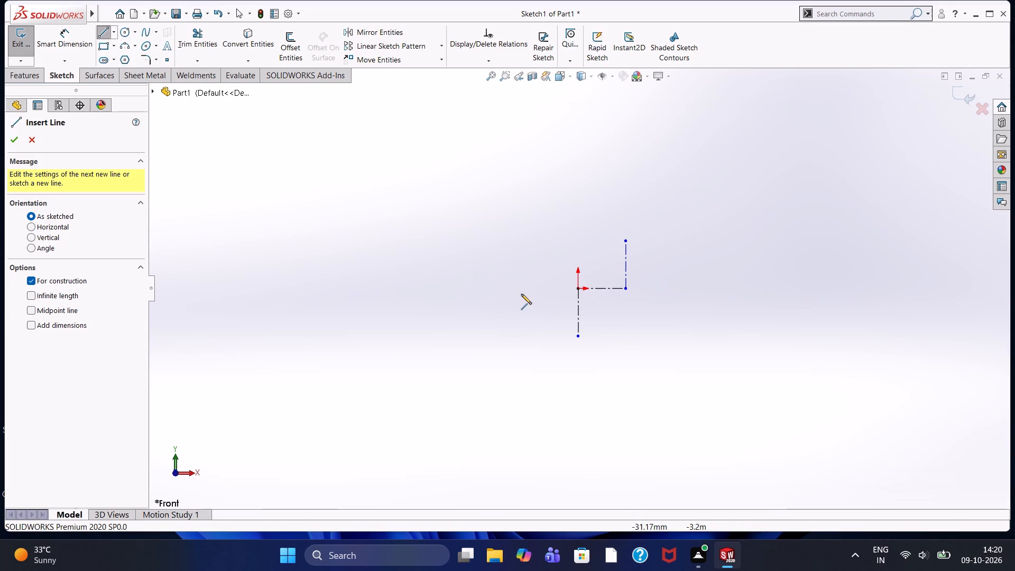
pyautogui.click(578, 289)
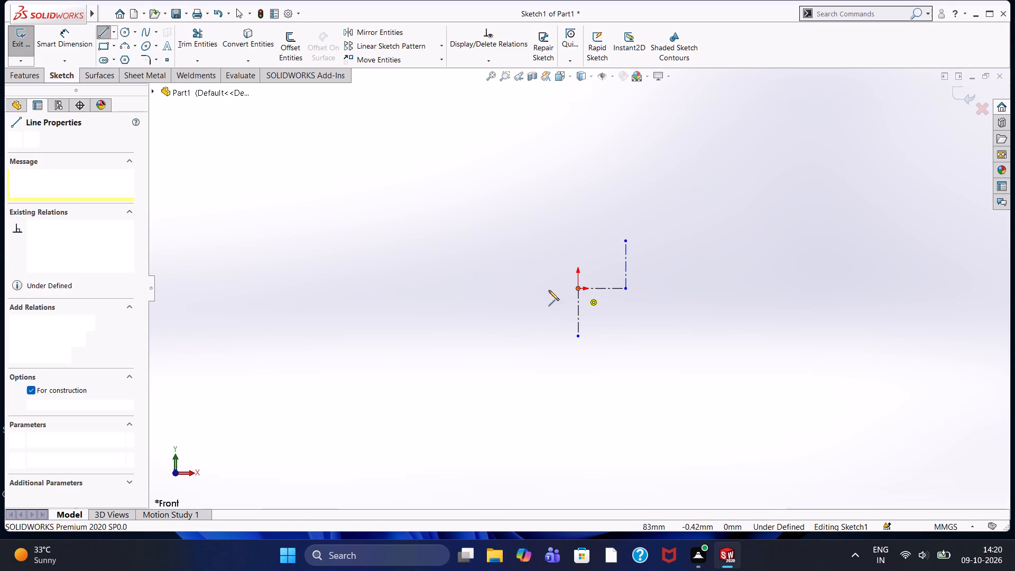
pyautogui.write('25')
pyautogui.press('Return')
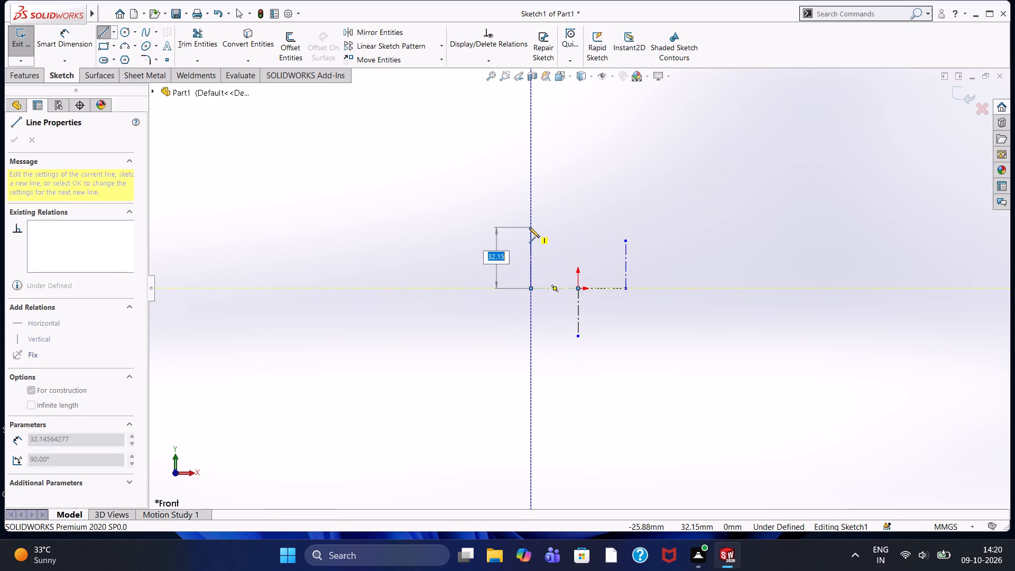
pyautogui.write('25')
pyautogui.press('Return')
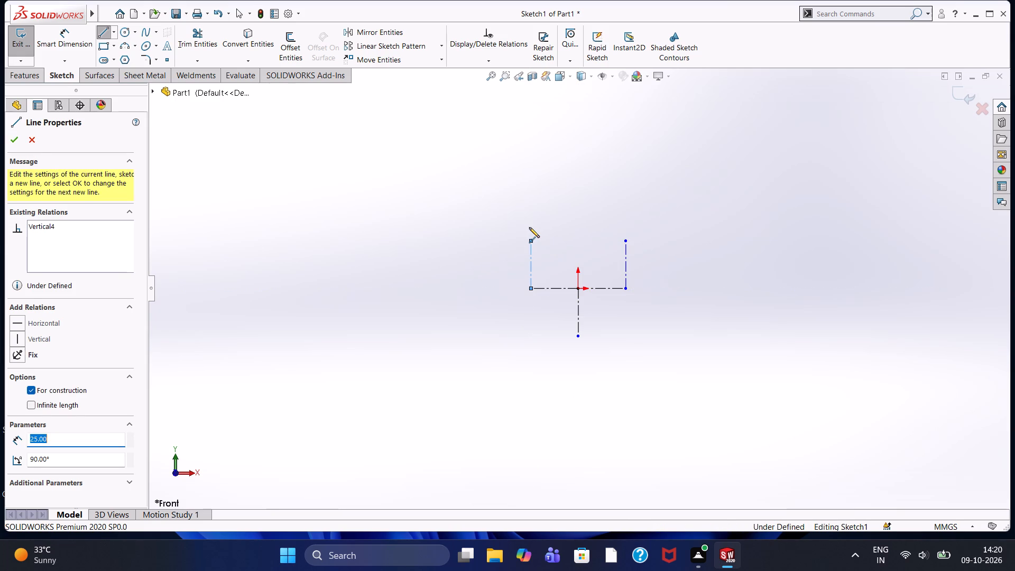
pyautogui.press('Escape')
# Sketch three 26 mm diameter circles centered on the free ends of the lower and the two upper vertical centerlines.
pyautogui.scroll(-4, 557, 291)
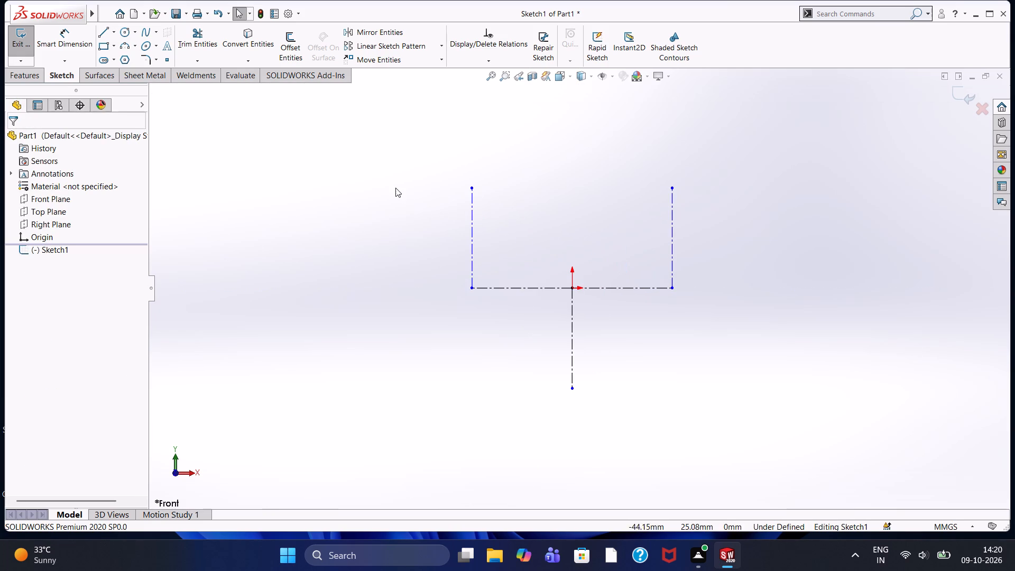
pyautogui.click(118, 34)
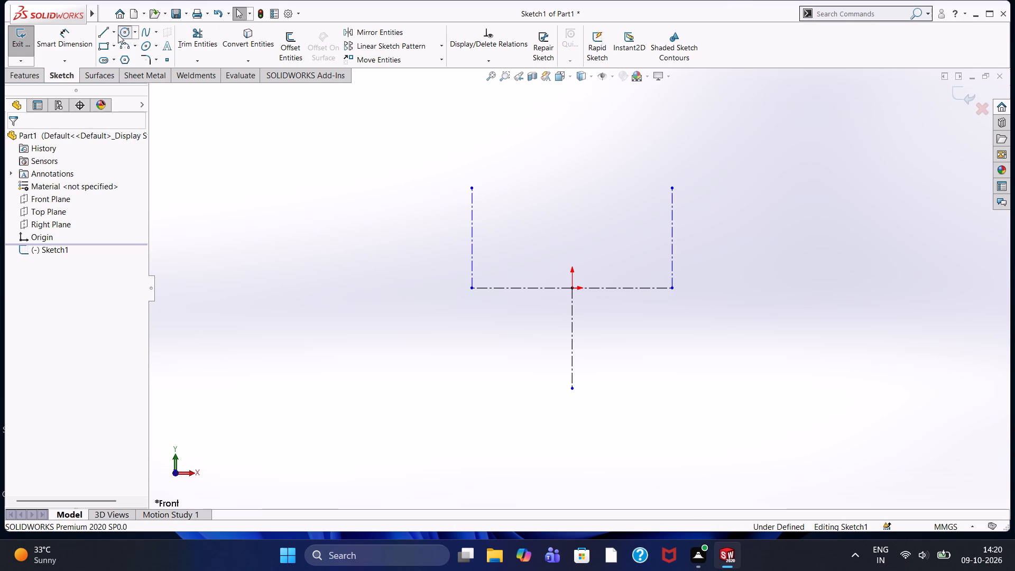
pyautogui.click(573, 389)
pyautogui.write('26')
pyautogui.press('Return')
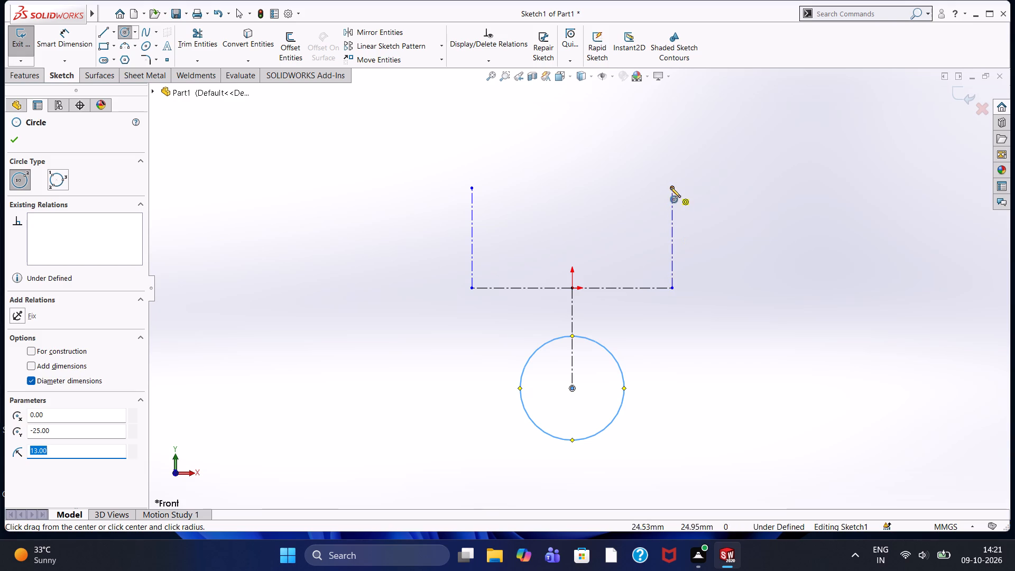
pyautogui.click(670, 187)
pyautogui.write('26')
pyautogui.press('Return')
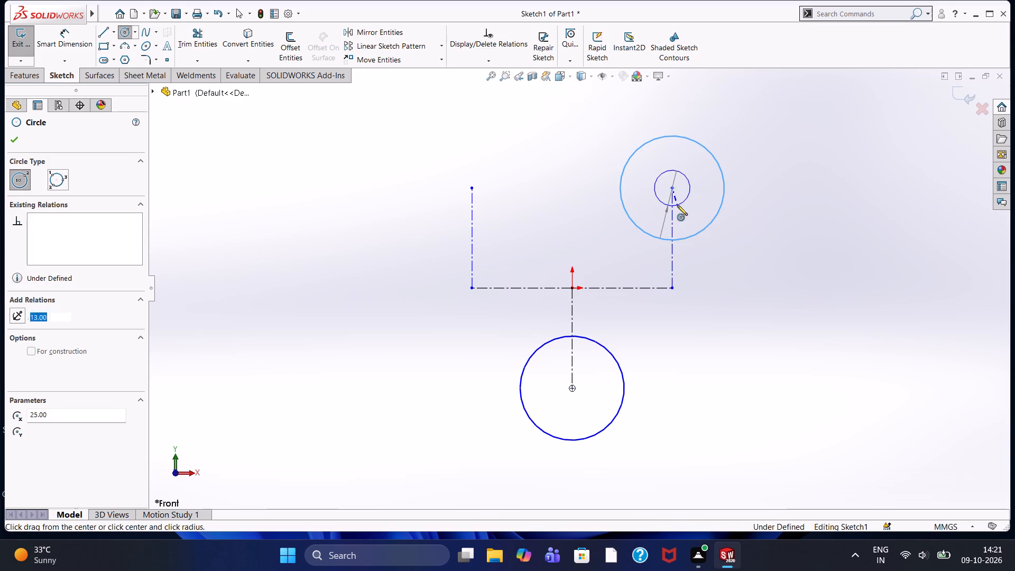
pyautogui.click(473, 189)
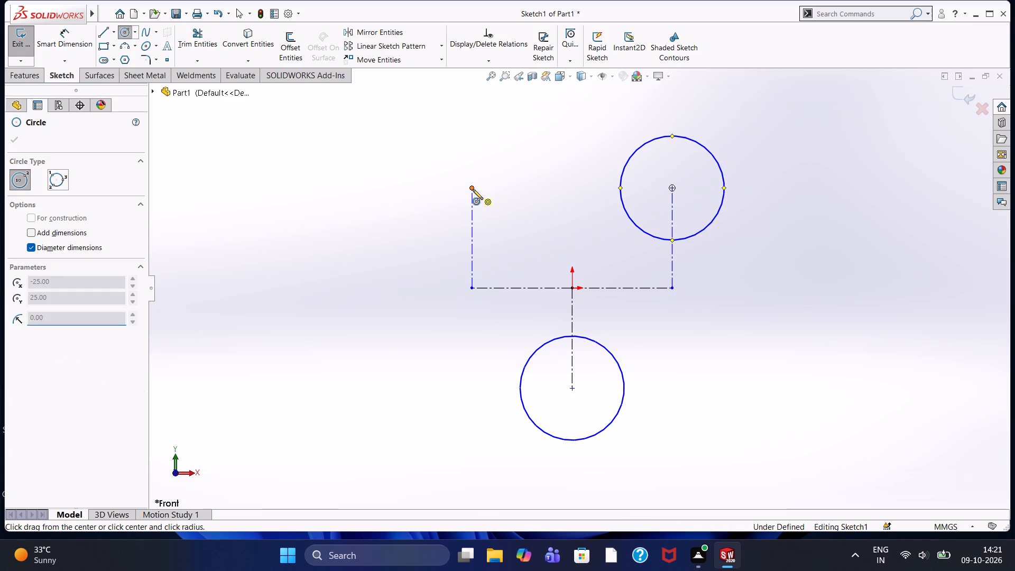
pyautogui.write('26')
pyautogui.press('Return')
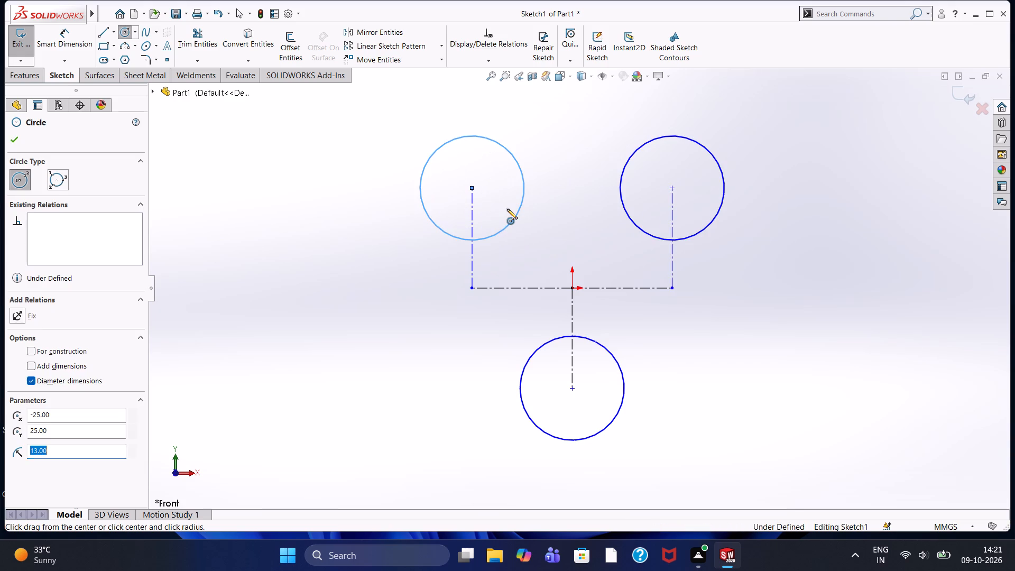
pyautogui.click(17, 143)
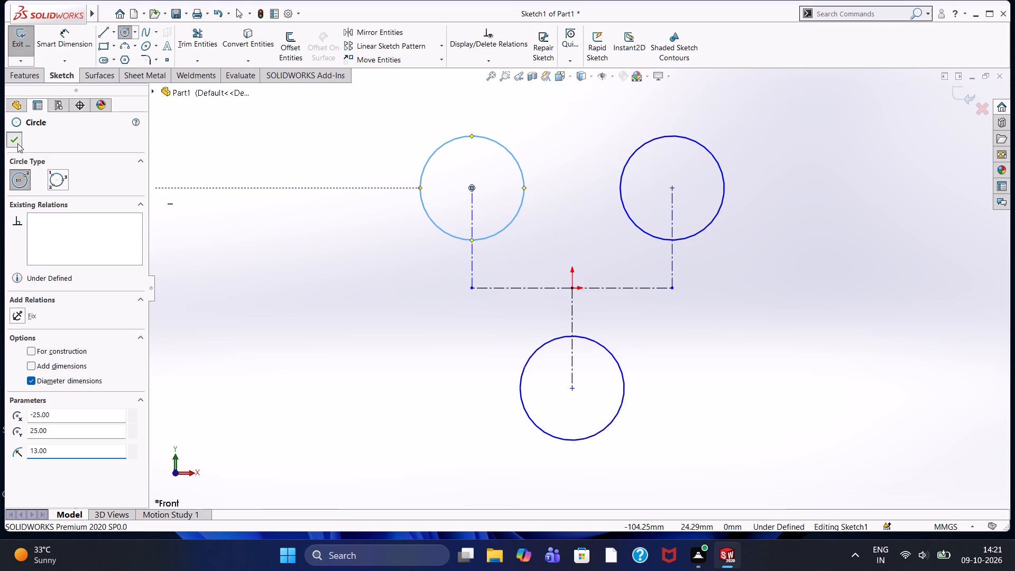
pyautogui.click(420, 294)
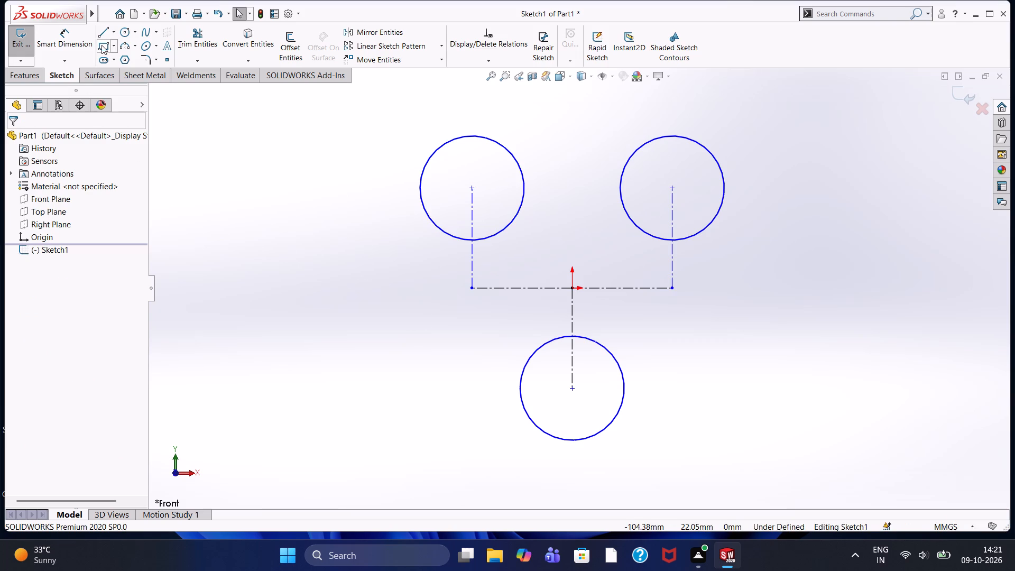
# Draw a three-point arc of radius 28 mm from the lower circle's negative-X side to the underside of the negative-X upper circle.
pyautogui.click(122, 46)
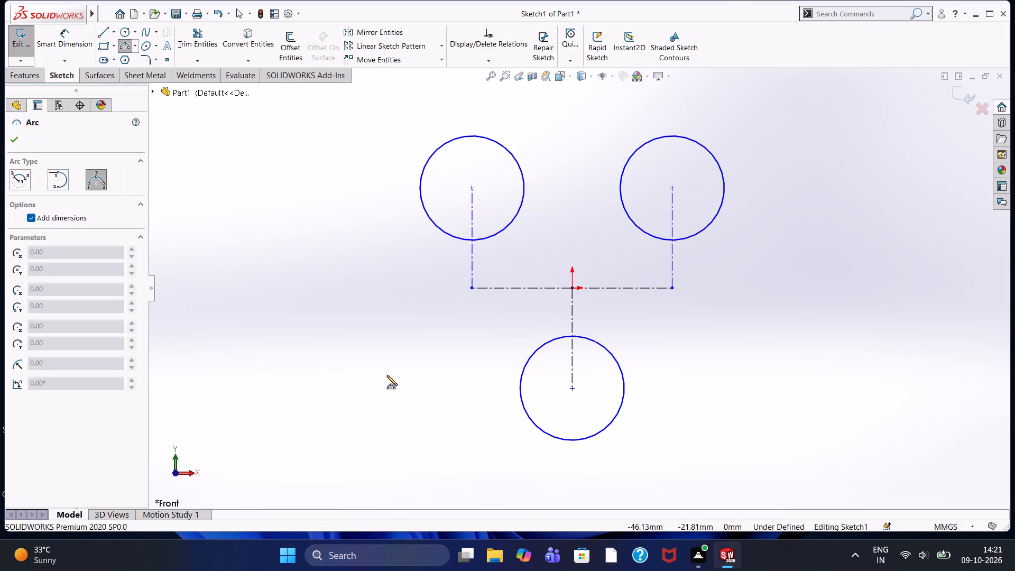
pyautogui.click(521, 372)
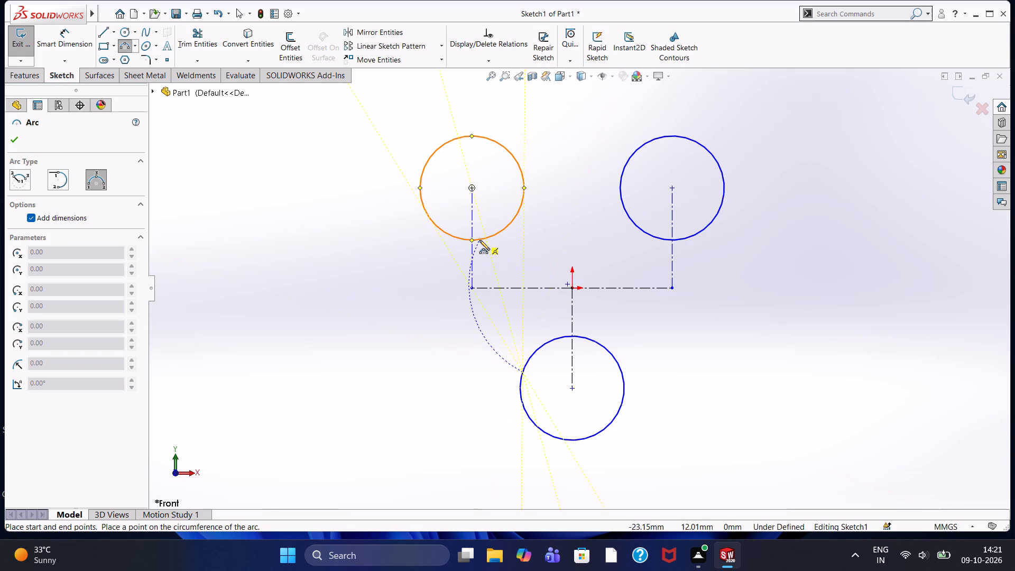
pyautogui.click(477, 240)
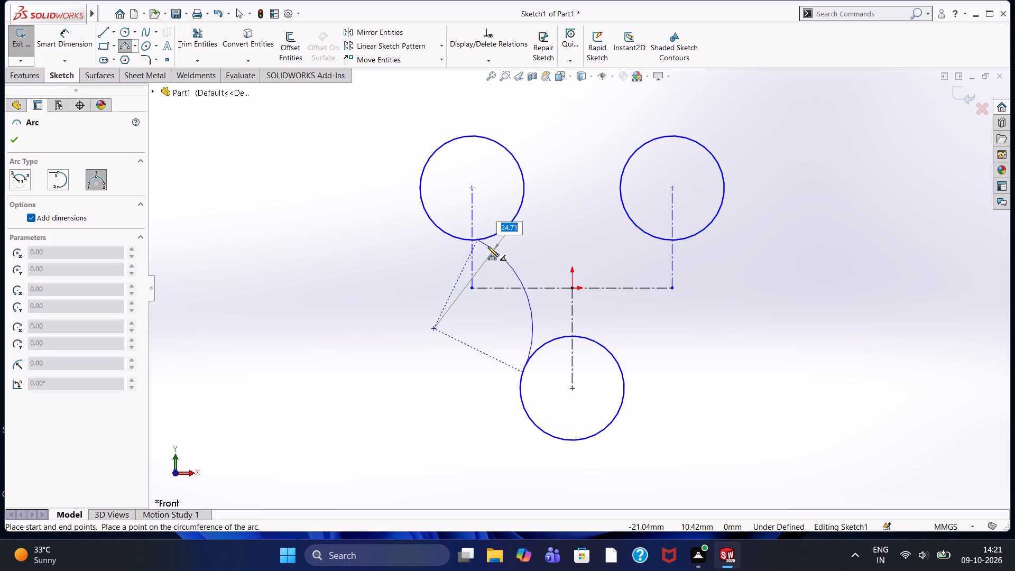
pyautogui.write('28')
pyautogui.press('Return')
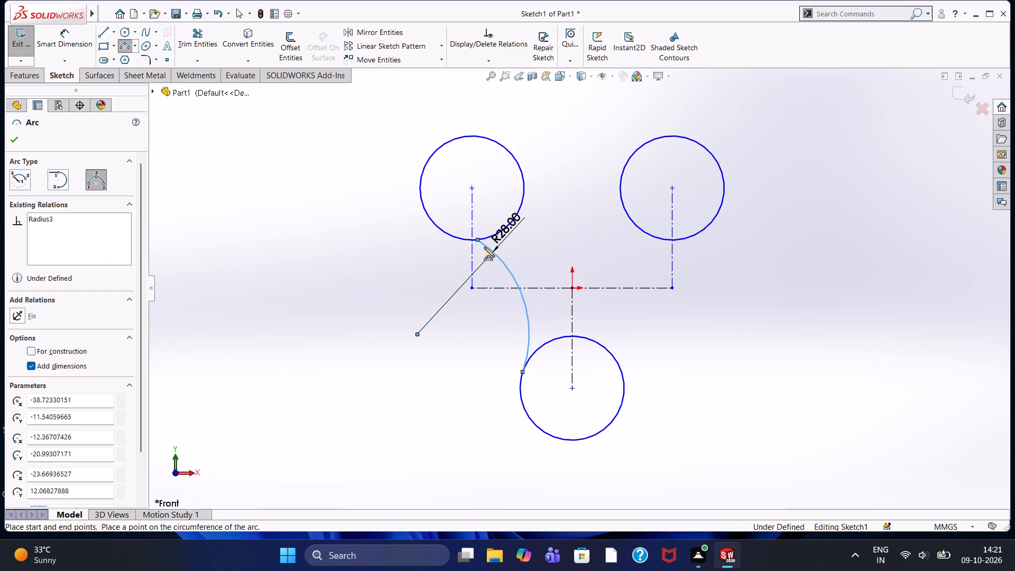
pyautogui.press('Escape')
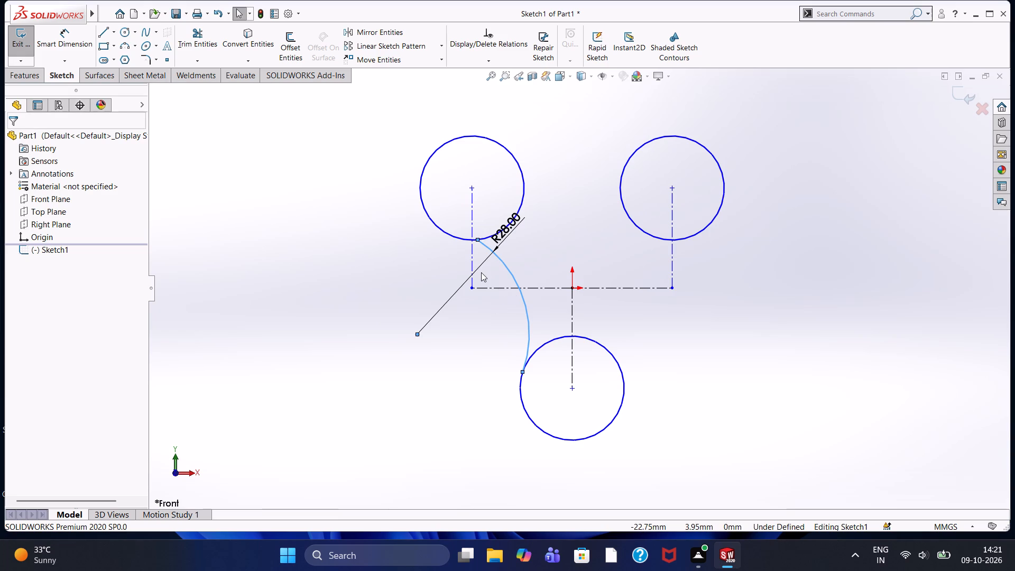
# Mirror the 28 mm radius arc about the lower vertical centerline, keeping the original.
pyautogui.click(389, 27)
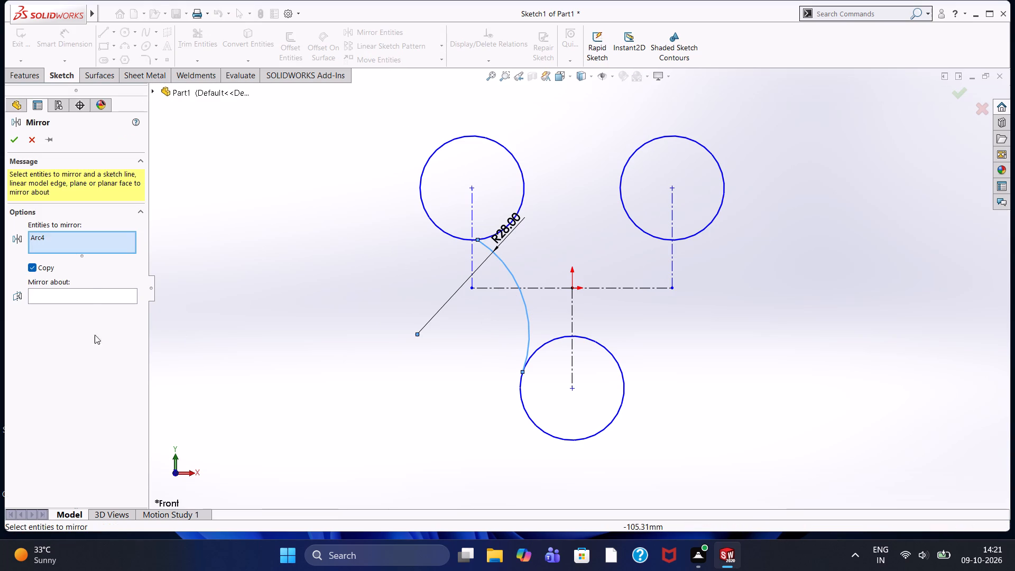
pyautogui.click(90, 291)
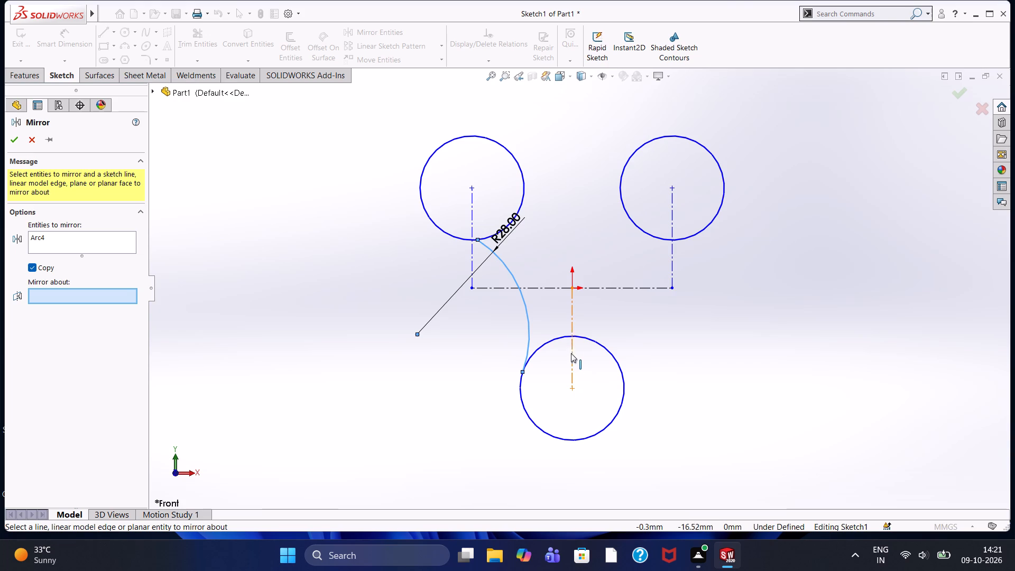
pyautogui.click(570, 324)
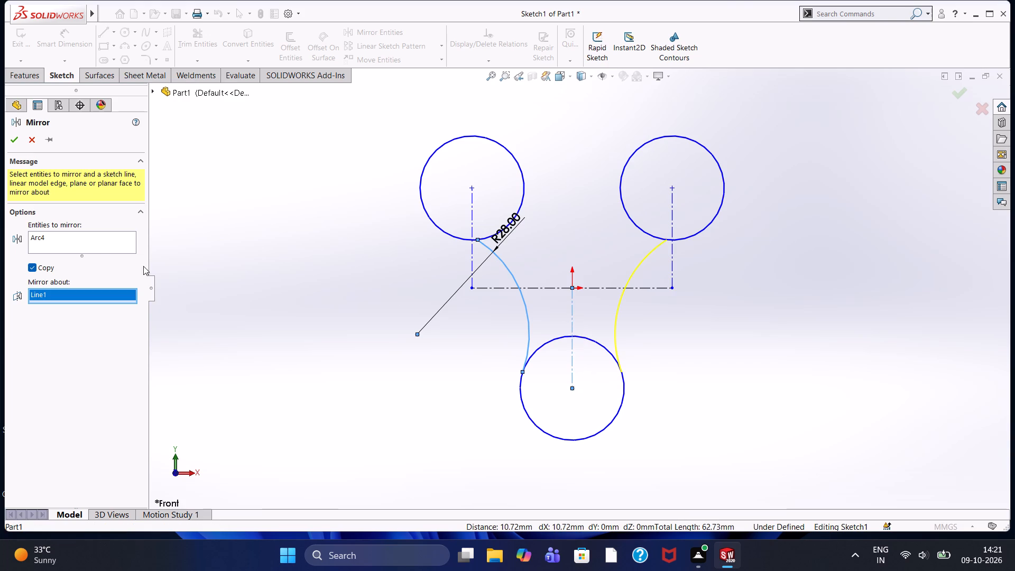
pyautogui.click(7, 144)
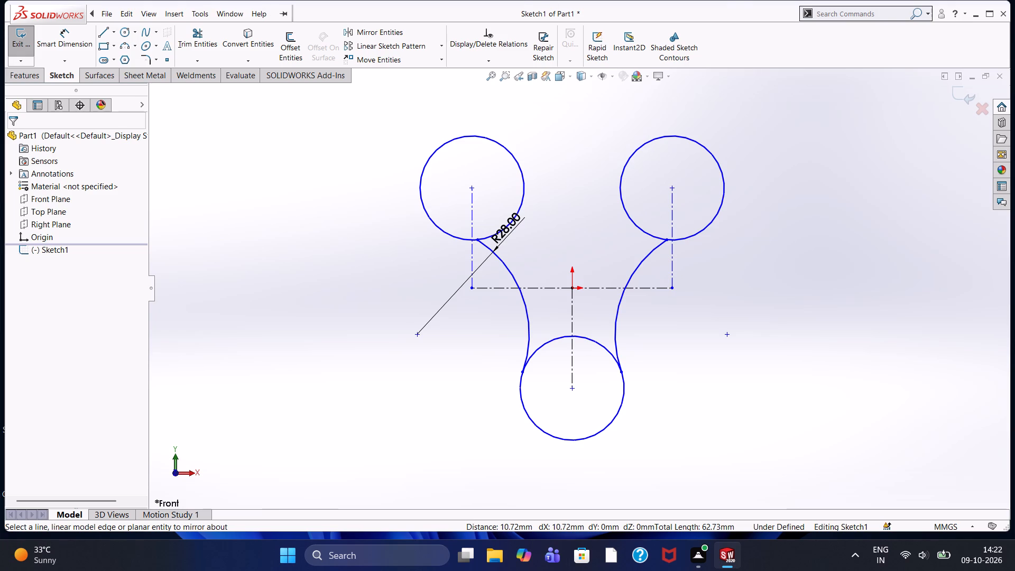
# Draw a three-point arc of radius 28 mm between the two upper circles, bulging down toward the origin.
pyautogui.click(122, 49)
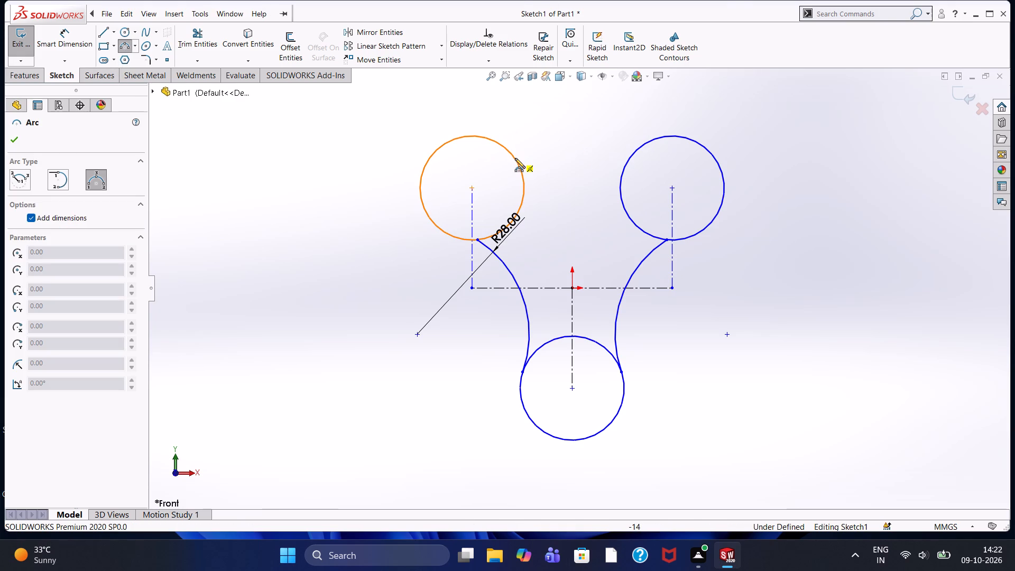
pyautogui.click(506, 149)
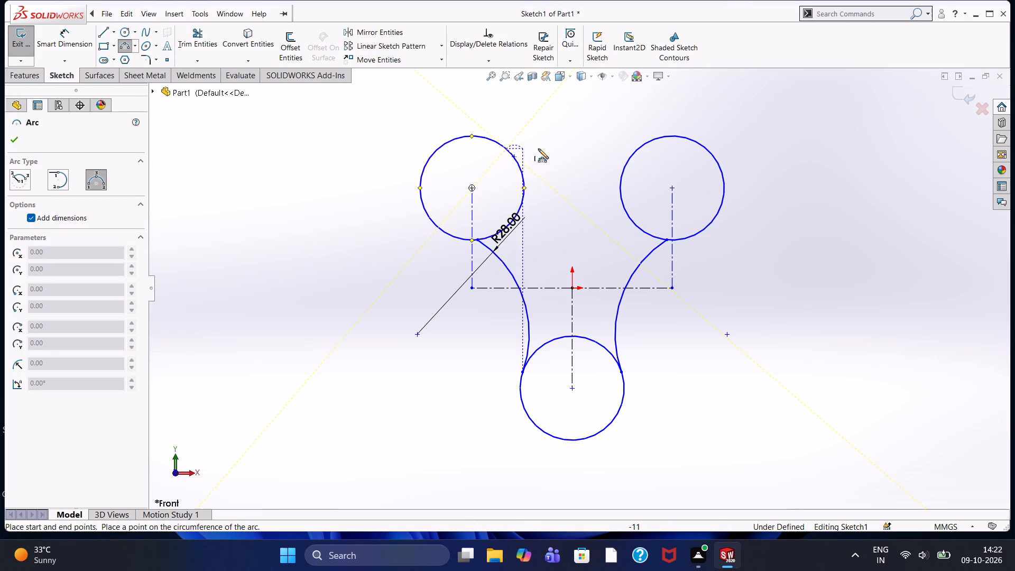
pyautogui.click(638, 146)
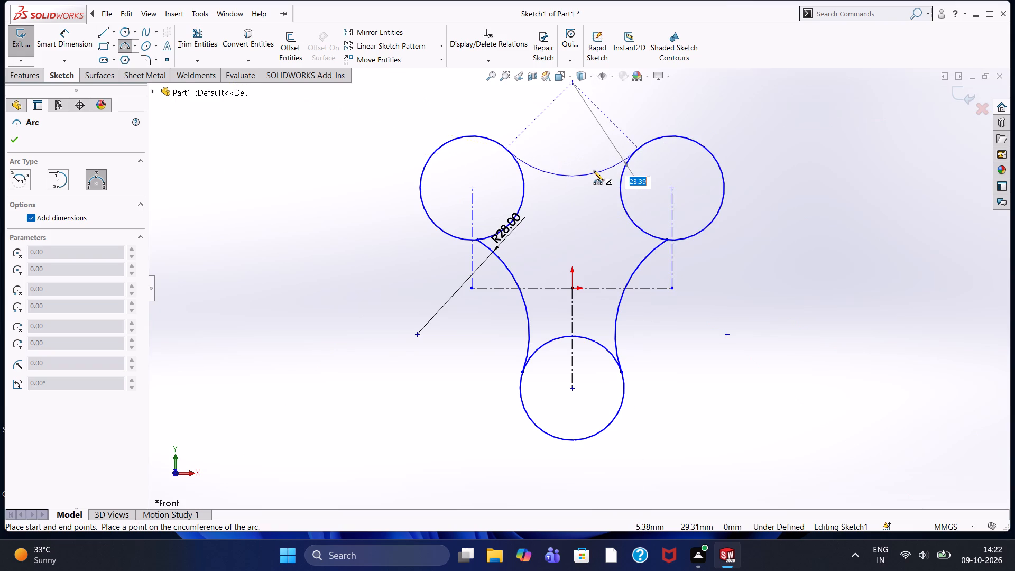
pyautogui.write('28')
pyautogui.press('Return')
pyautogui.press('Escape')
# Examine up close where the ends of the upper arc meet the two upper circles.
pyautogui.scroll(-2, 624, 158)
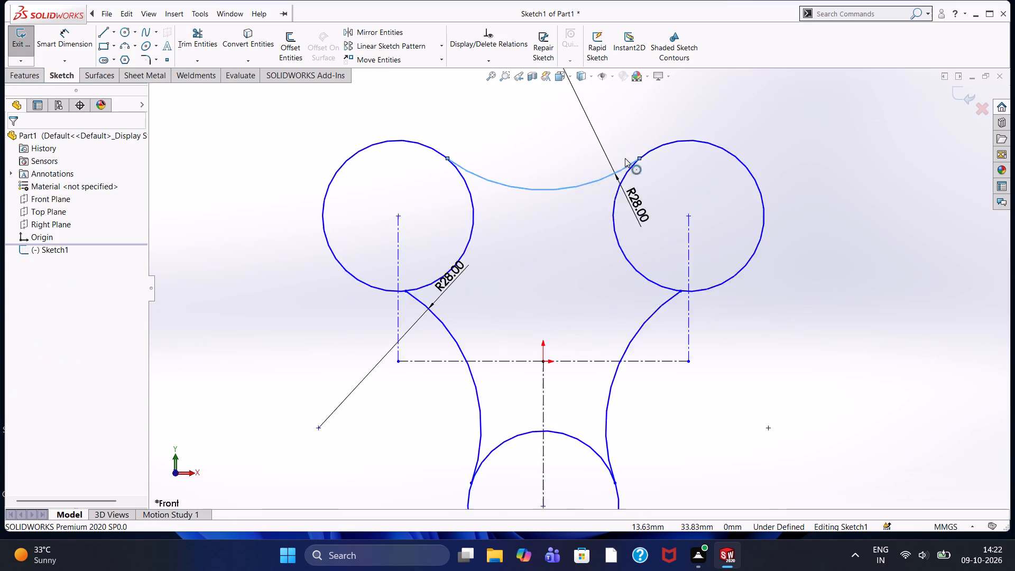
pyautogui.scroll(-7, 625, 158)
pyautogui.scroll(-5, 615, 224)
pyautogui.scroll(5, 611, 210)
pyautogui.scroll(3, 438, 281)
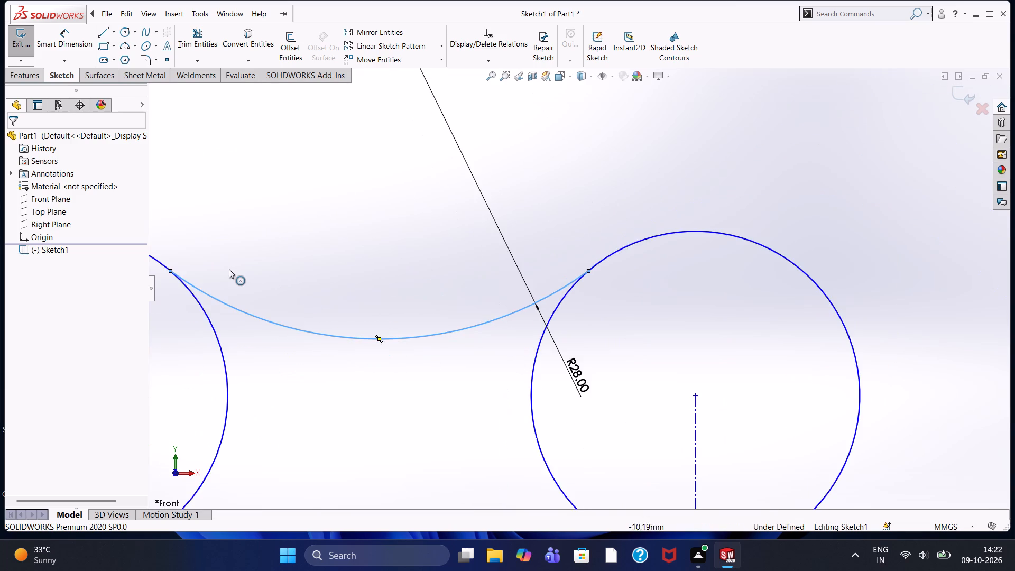
pyautogui.scroll(-6, 229, 269)
pyautogui.scroll(7, 302, 297)
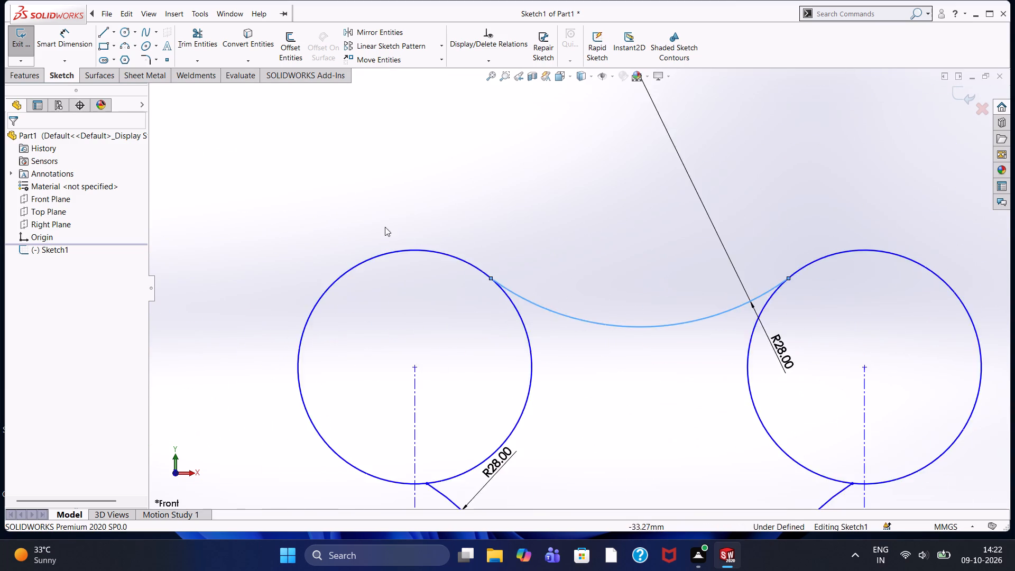
pyautogui.scroll(3, 385, 227)
pyautogui.scroll(2, 533, 302)
pyautogui.scroll(3, 659, 362)
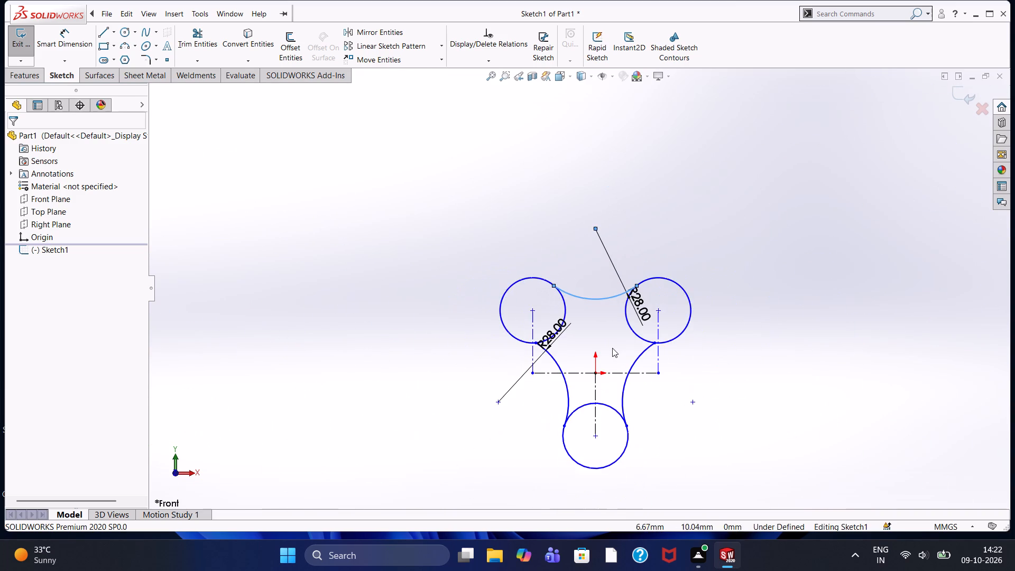
pyautogui.scroll(-2, 612, 348)
pyautogui.scroll(3, 605, 333)
pyautogui.scroll(-1, 605, 333)
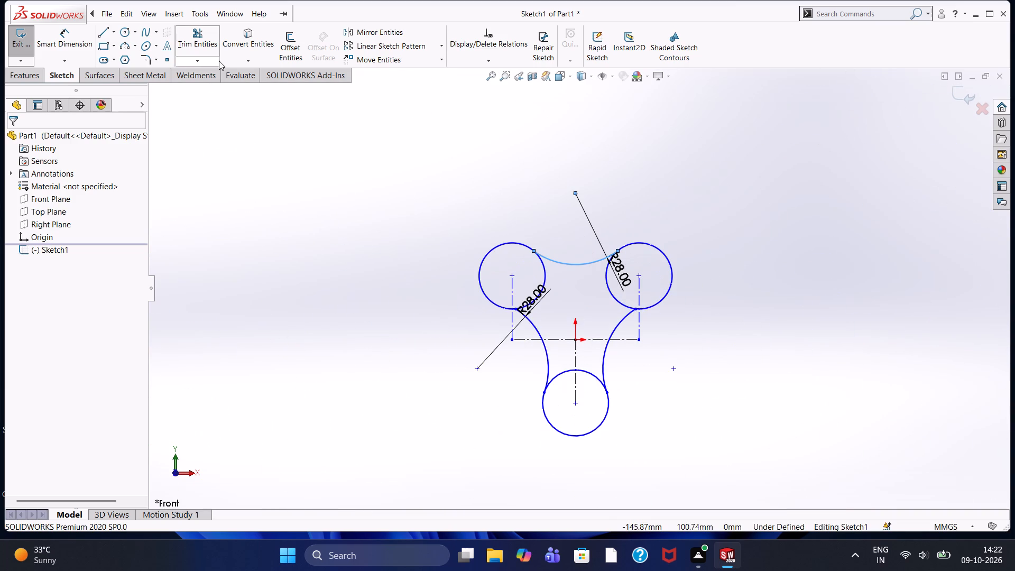
# Trim away the inner portions of all three circles between the connecting arcs.
pyautogui.click(200, 46)
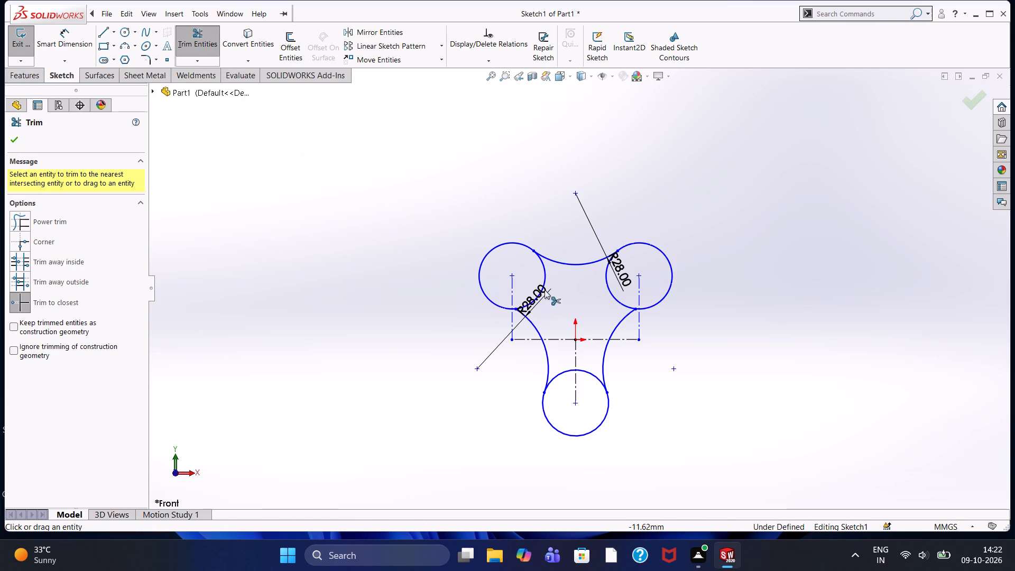
pyautogui.click(545, 276)
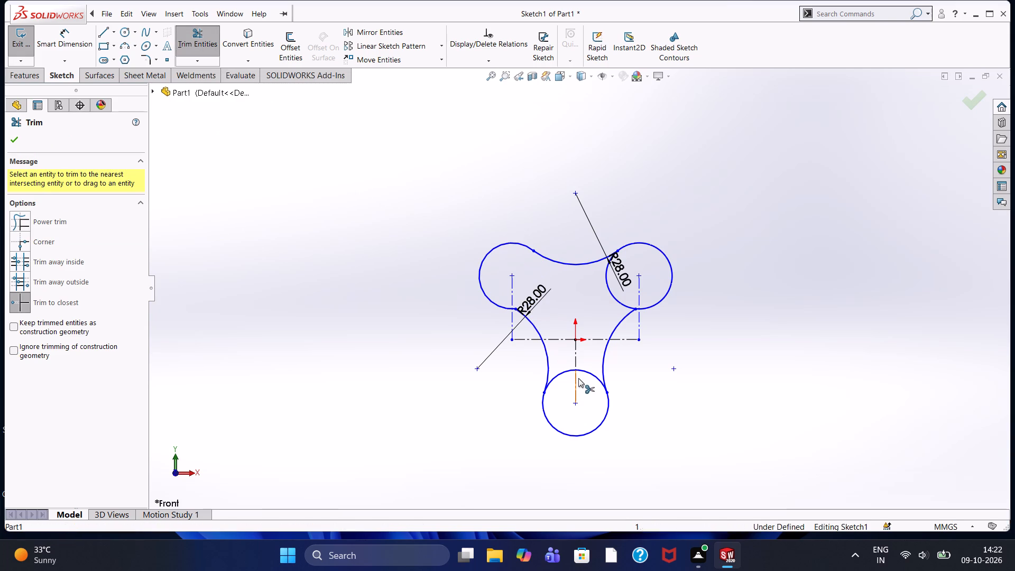
pyautogui.click(563, 373)
pyautogui.click(584, 372)
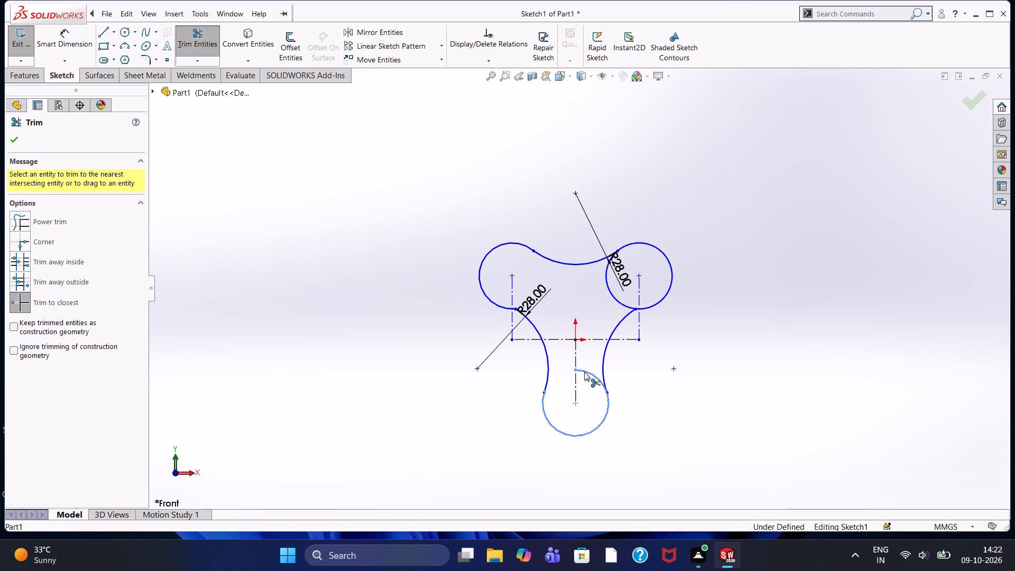
pyautogui.click(615, 299)
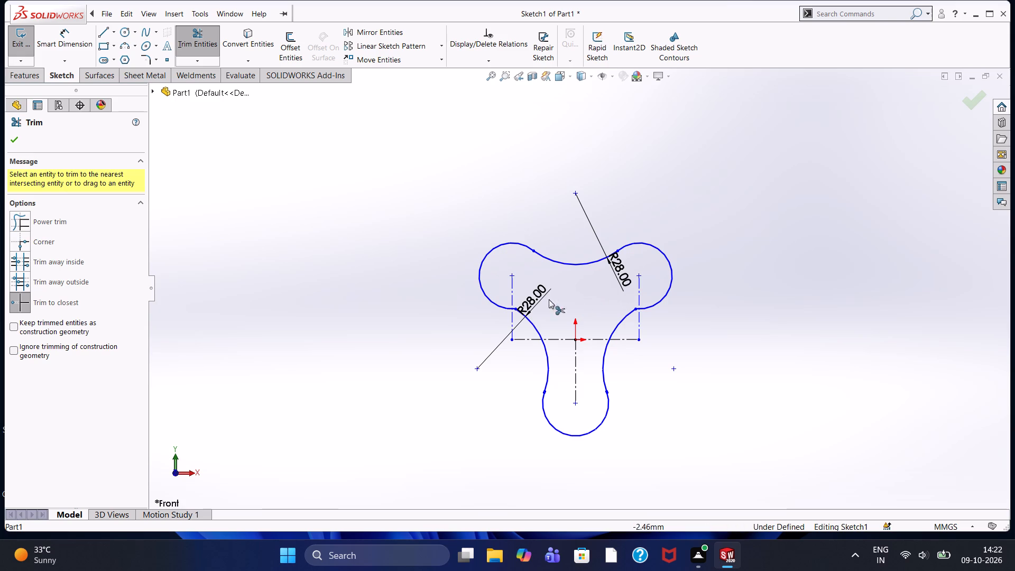
# Trim the tiny overlapping segment where the positive-X arc meets the lower circle.
pyautogui.scroll(-9, 522, 334)
pyautogui.scroll(-4, 522, 288)
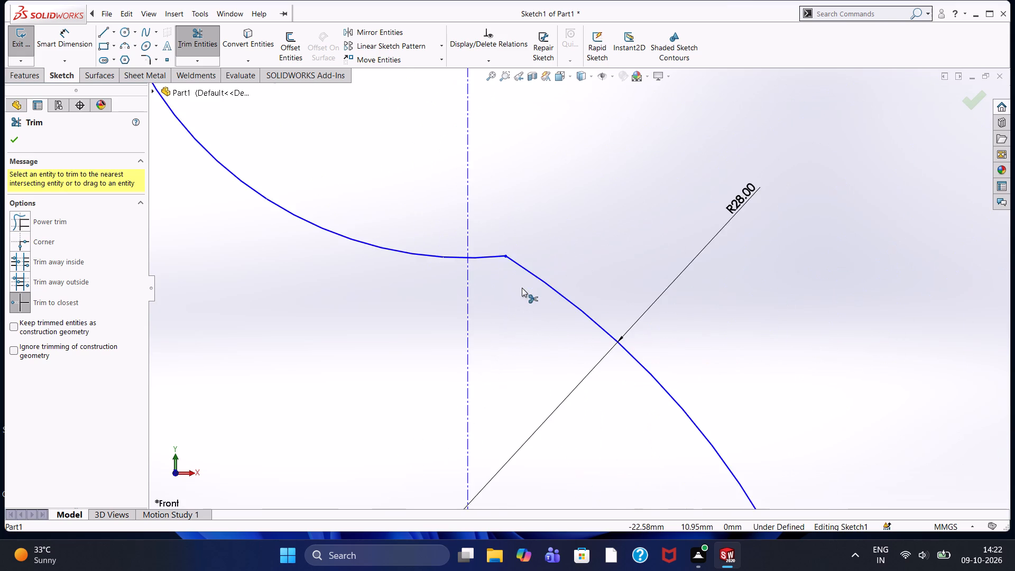
pyautogui.scroll(5, 522, 288)
pyautogui.scroll(7, 604, 338)
pyautogui.scroll(-2, 650, 417)
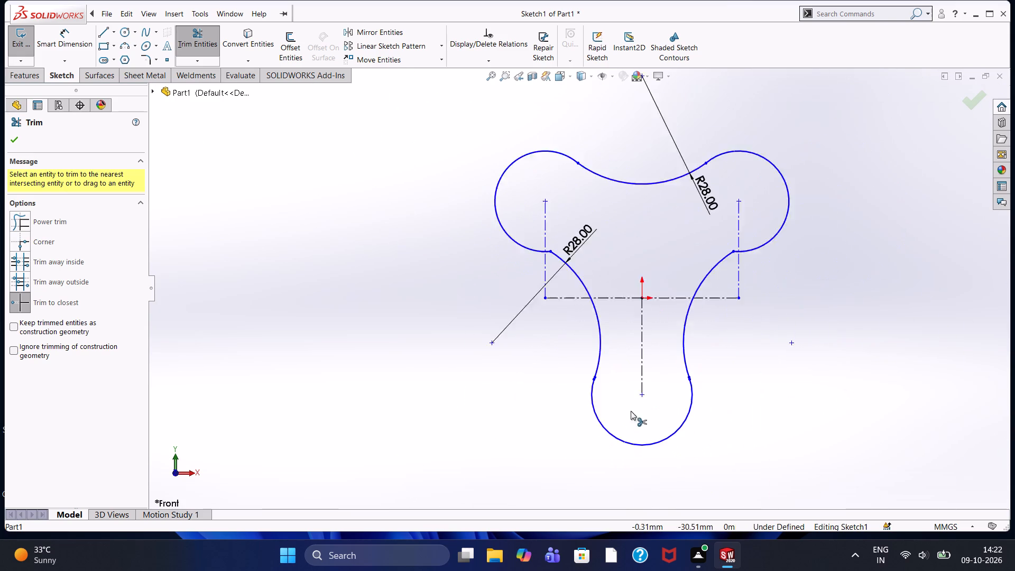
pyautogui.scroll(-3, 631, 411)
pyautogui.scroll(-8, 746, 328)
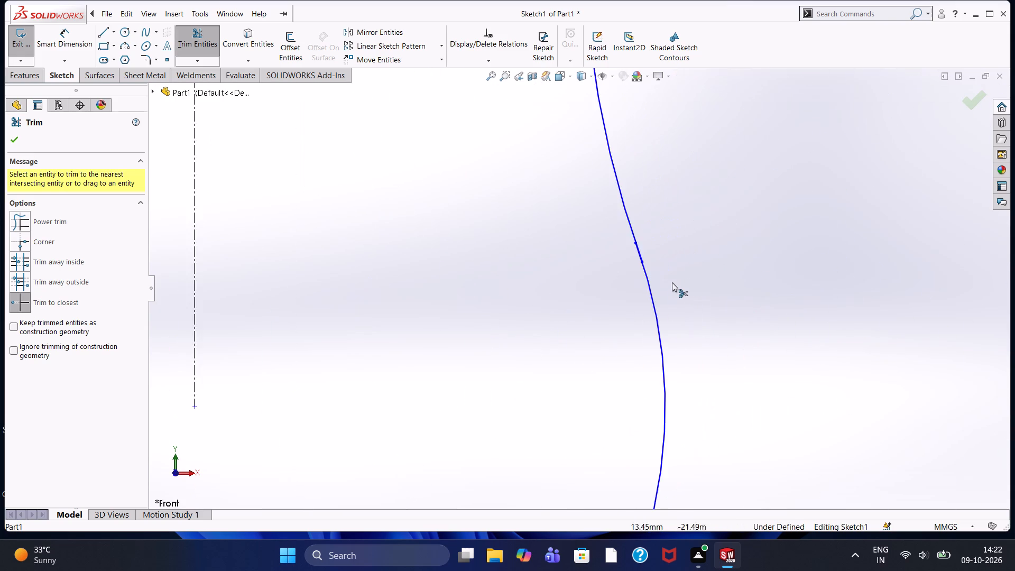
pyautogui.scroll(-4, 668, 288)
pyautogui.scroll(-4, 610, 249)
pyautogui.scroll(-8, 566, 220)
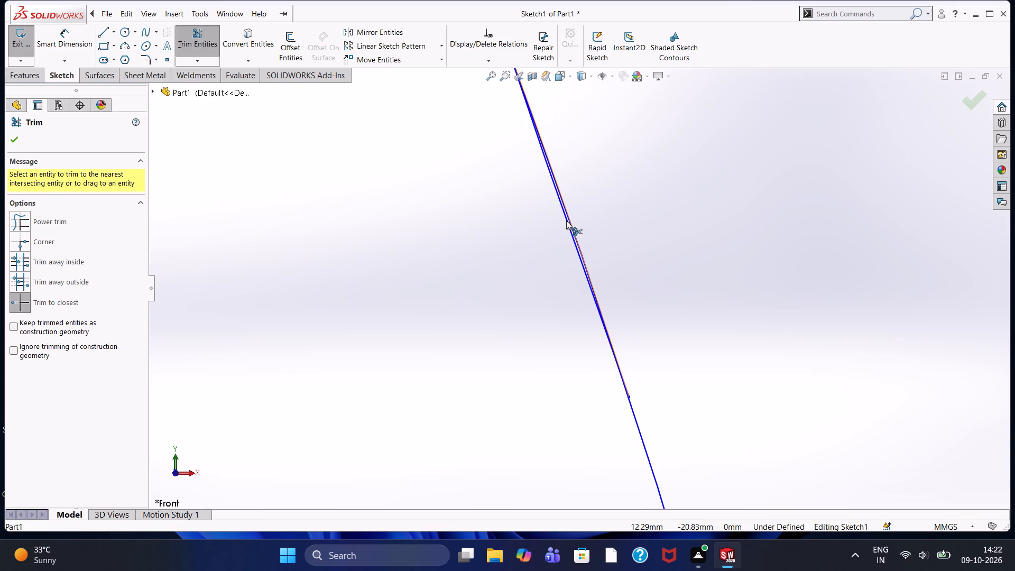
pyautogui.scroll(-8, 566, 220)
pyautogui.scroll(4, 566, 220)
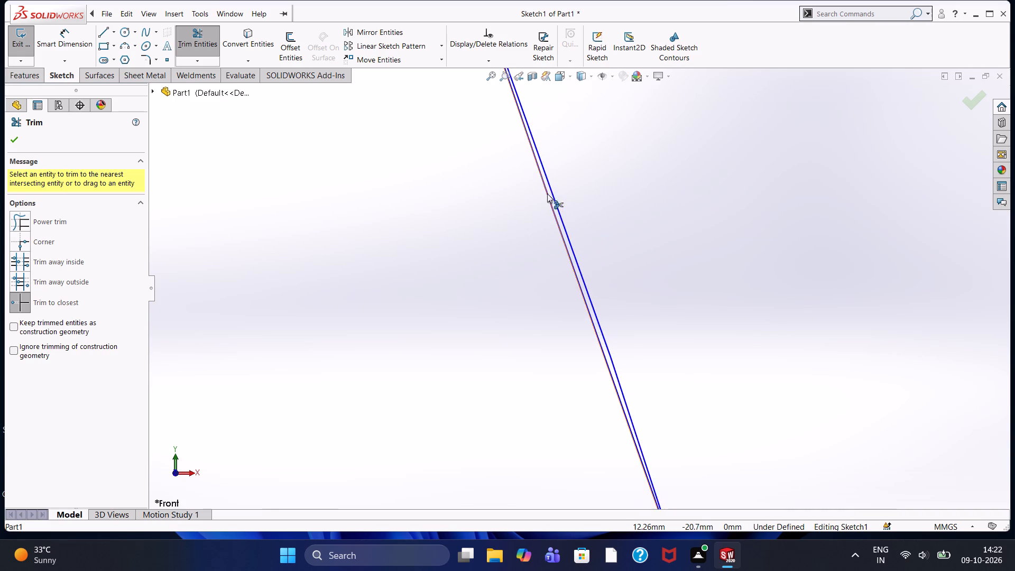
pyautogui.scroll(7, 524, 167)
pyautogui.scroll(-4, 525, 148)
pyautogui.scroll(-2, 604, 301)
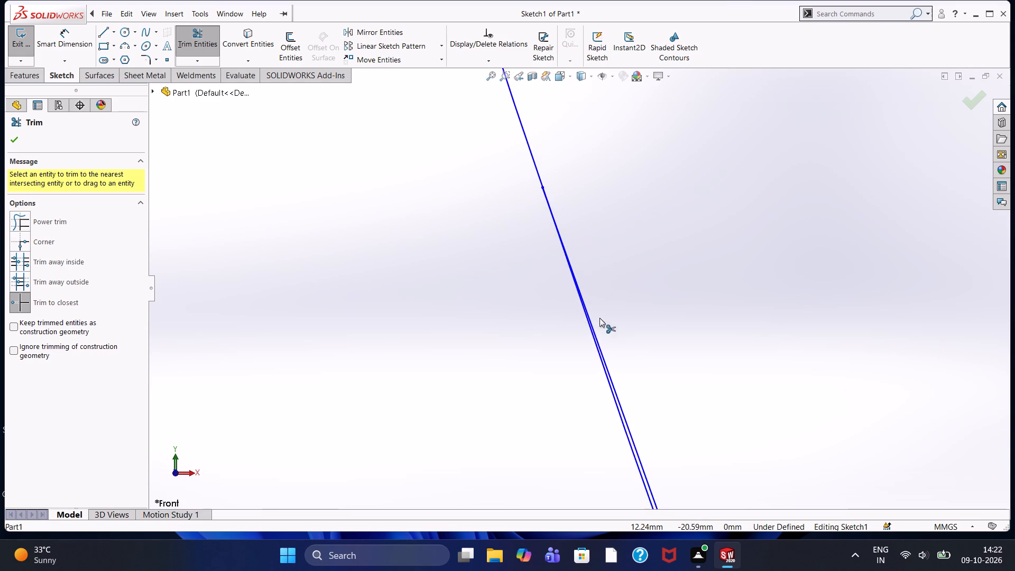
pyautogui.scroll(-1, 599, 318)
pyautogui.scroll(-4, 539, 292)
pyautogui.scroll(-4, 602, 262)
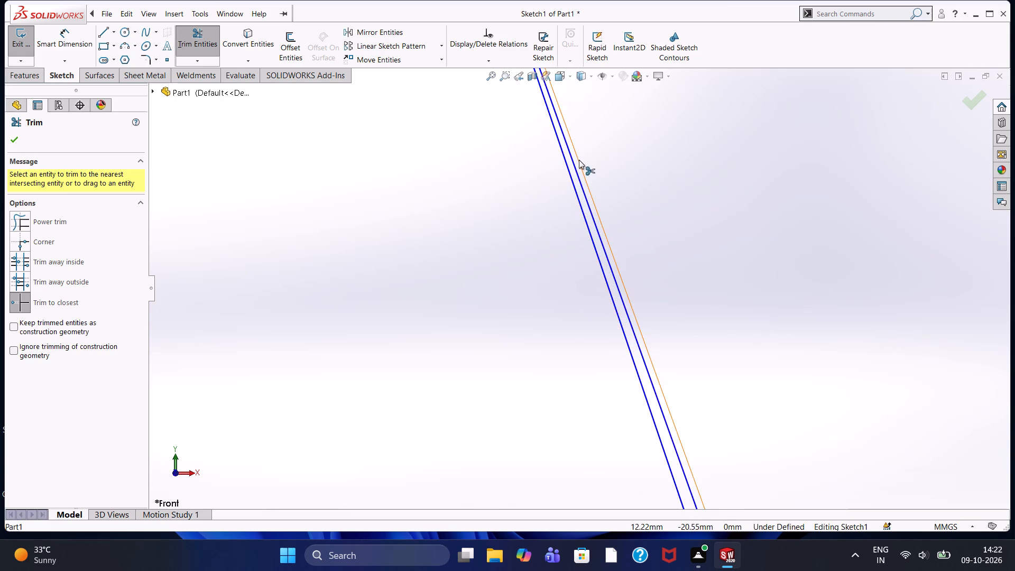
pyautogui.scroll(-1, 579, 160)
pyautogui.scroll(1, 544, 91)
pyautogui.scroll(-1, 544, 91)
pyautogui.scroll(4, 515, 165)
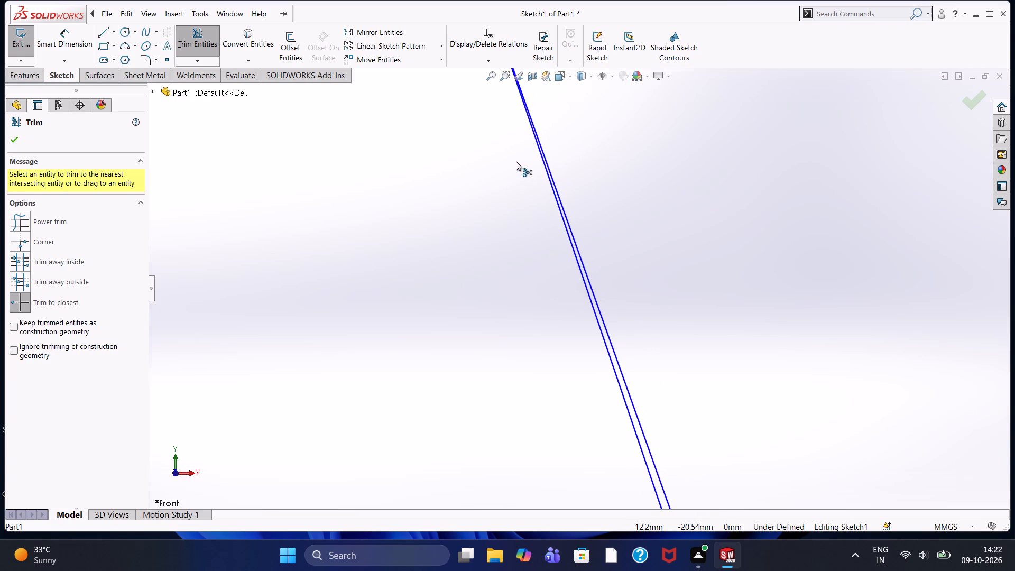
pyautogui.scroll(5, 516, 161)
pyautogui.scroll(3, 504, 109)
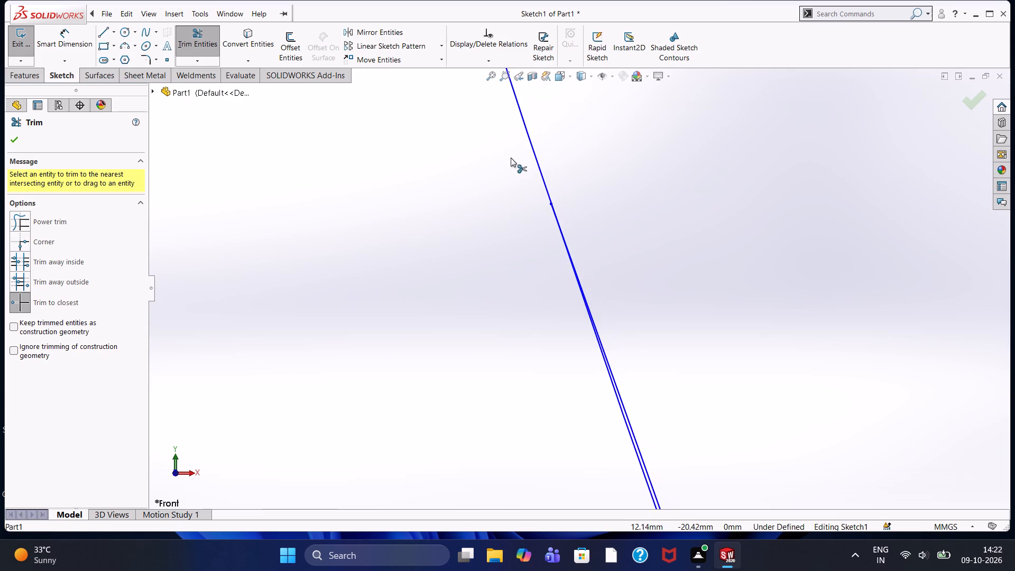
pyautogui.scroll(-3, 511, 158)
pyautogui.scroll(-2, 611, 243)
pyautogui.scroll(-8, 601, 300)
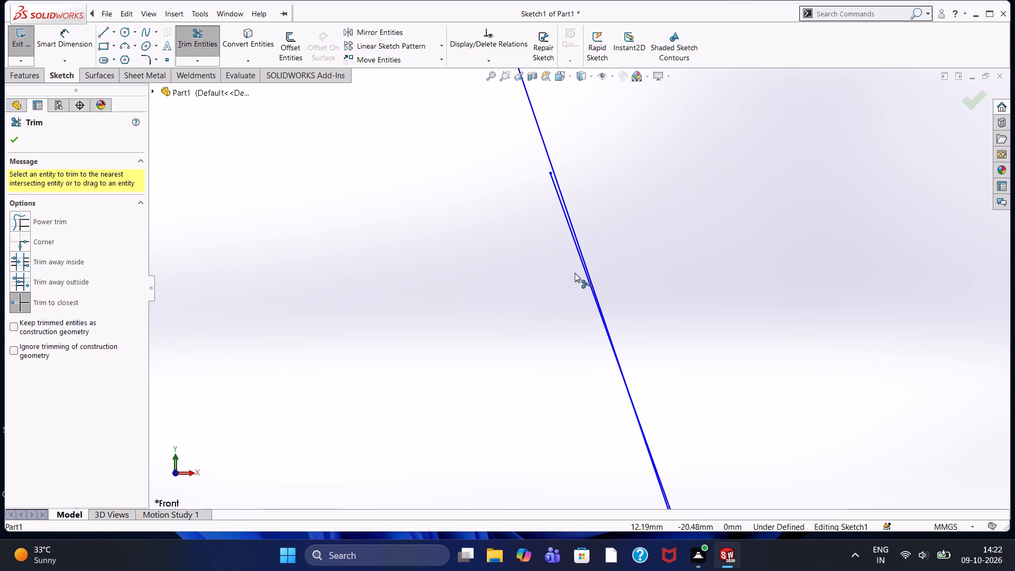
pyautogui.scroll(-5, 575, 273)
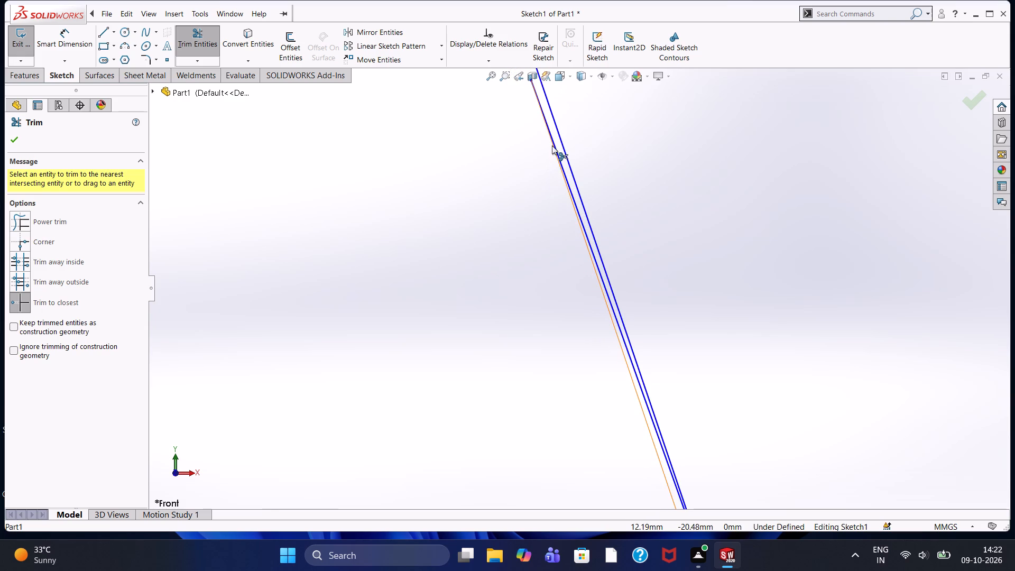
pyautogui.scroll(1, 552, 145)
pyautogui.click(549, 143)
# Examine up close the junction where the positive-X arc meets the lower circle.
pyautogui.scroll(6, 632, 283)
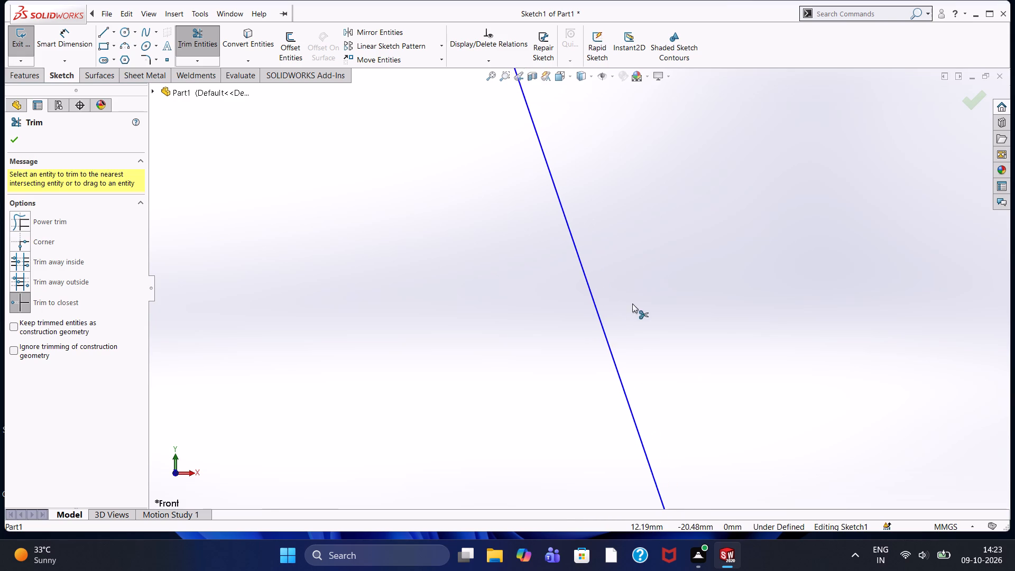
pyautogui.scroll(20, 632, 303)
pyautogui.scroll(2, 632, 303)
pyautogui.scroll(3, 531, 400)
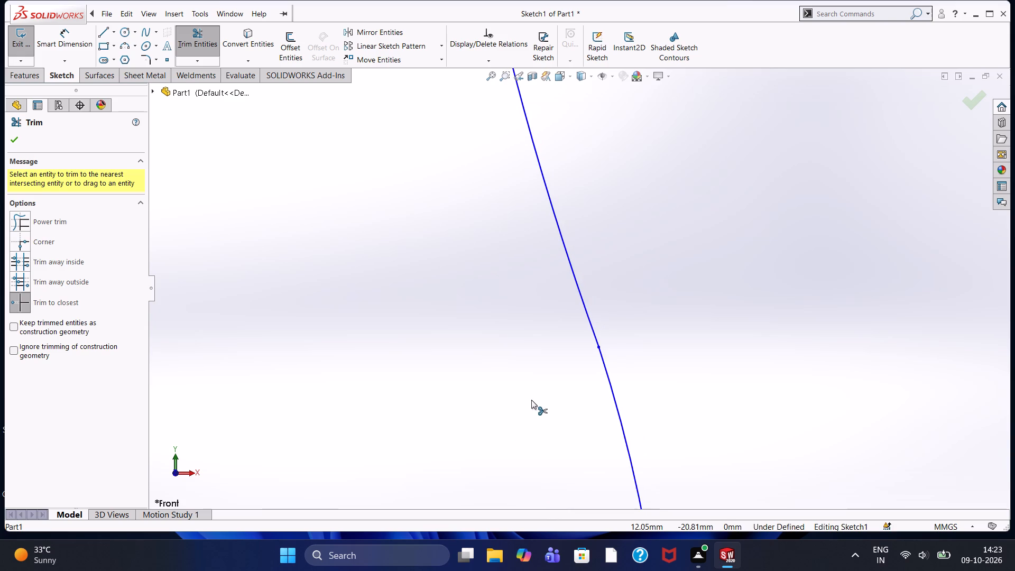
pyautogui.scroll(-10, 595, 347)
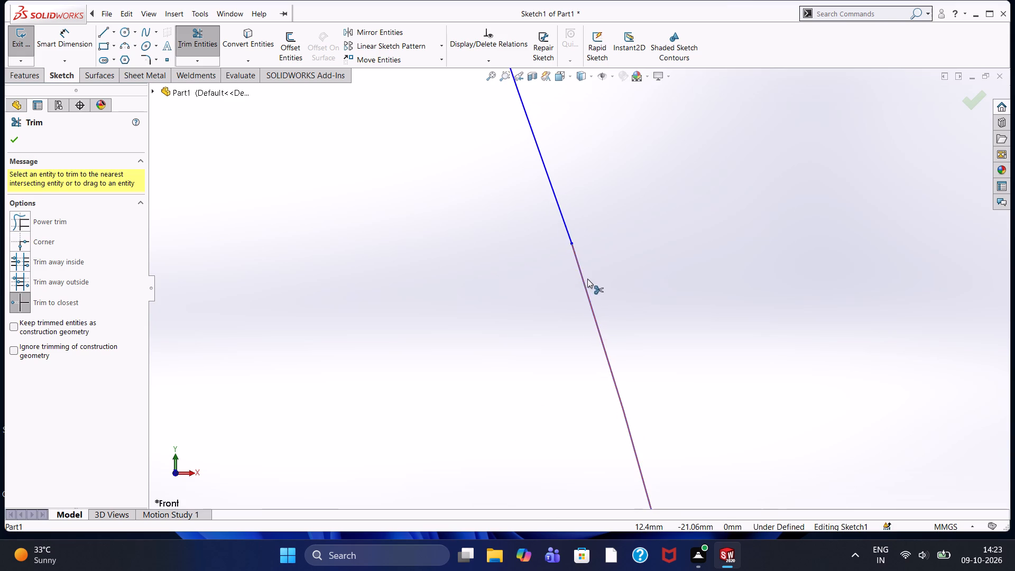
pyautogui.scroll(-2, 587, 279)
pyautogui.scroll(-4, 560, 232)
pyautogui.scroll(1, 560, 232)
pyautogui.scroll(-1, 560, 232)
pyautogui.scroll(8, 560, 232)
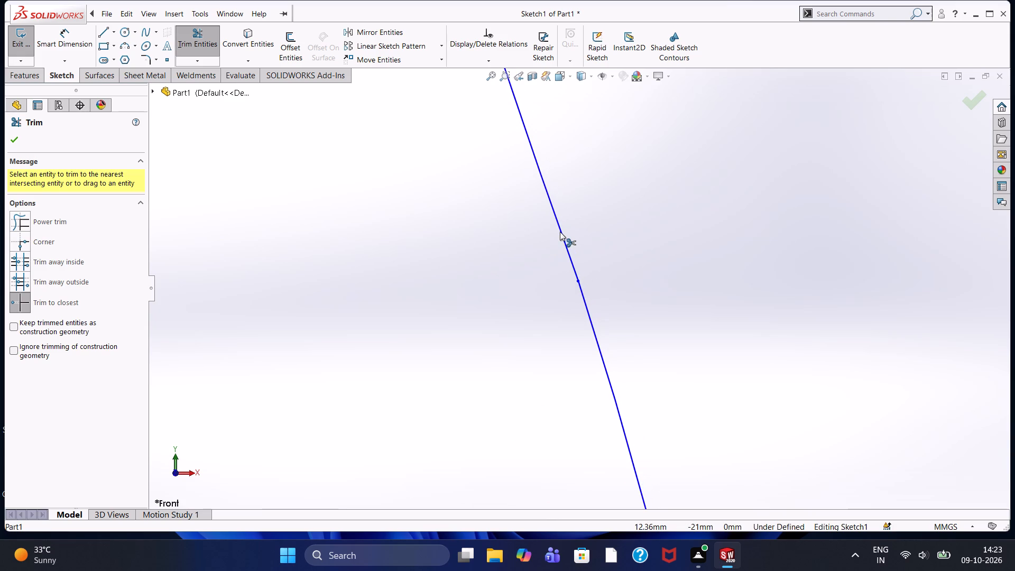
pyautogui.scroll(-8, 573, 291)
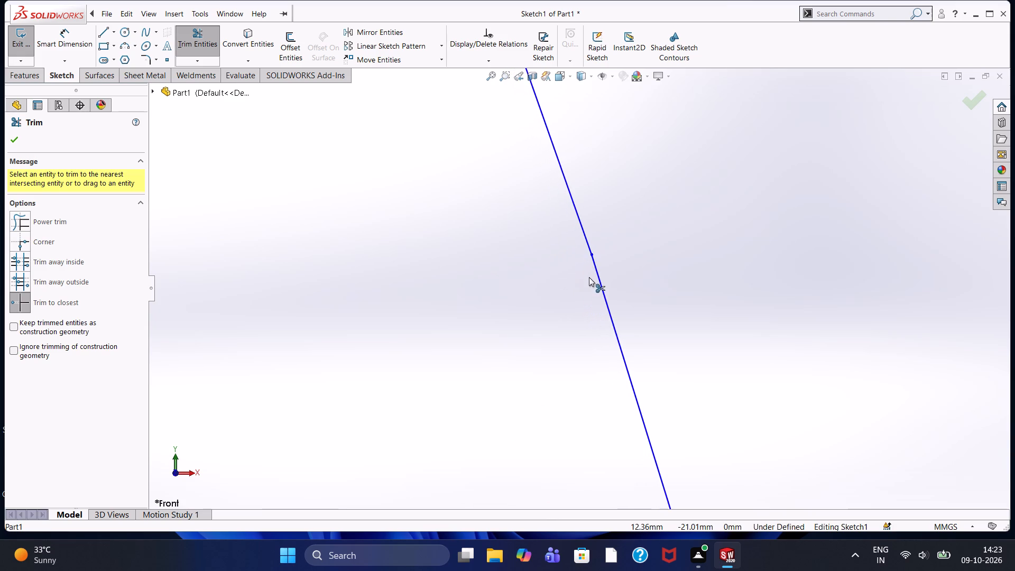
pyautogui.scroll(-6, 617, 251)
pyautogui.scroll(-12, 548, 272)
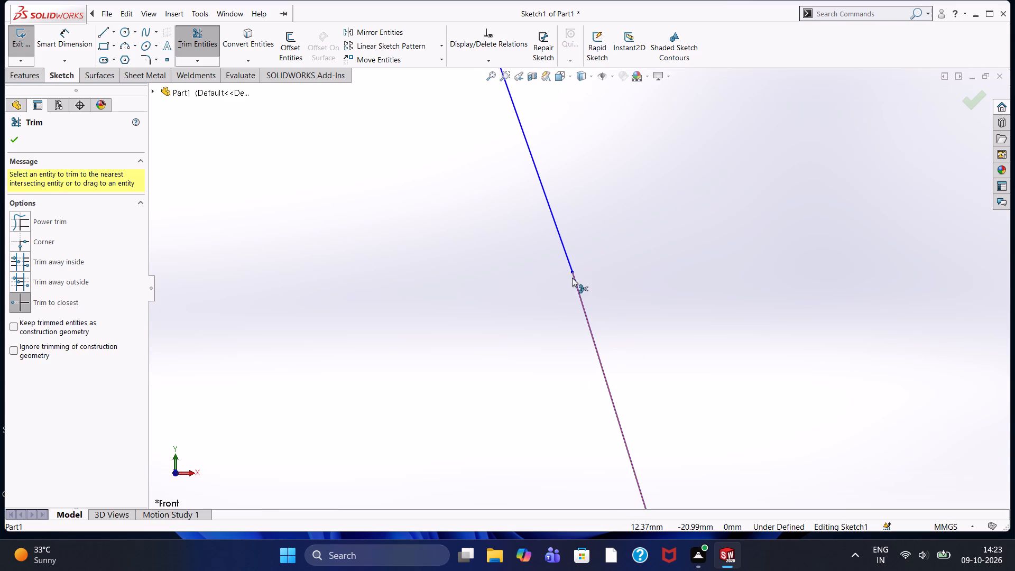
pyautogui.scroll(-17, 572, 278)
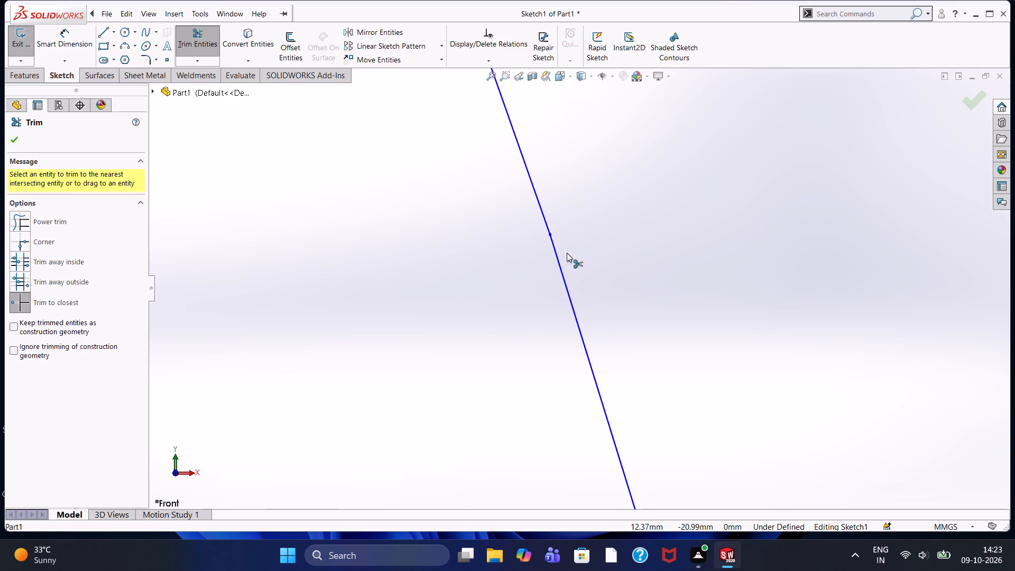
pyautogui.scroll(-4, 567, 253)
pyautogui.scroll(-4, 511, 197)
pyautogui.scroll(-12, 533, 237)
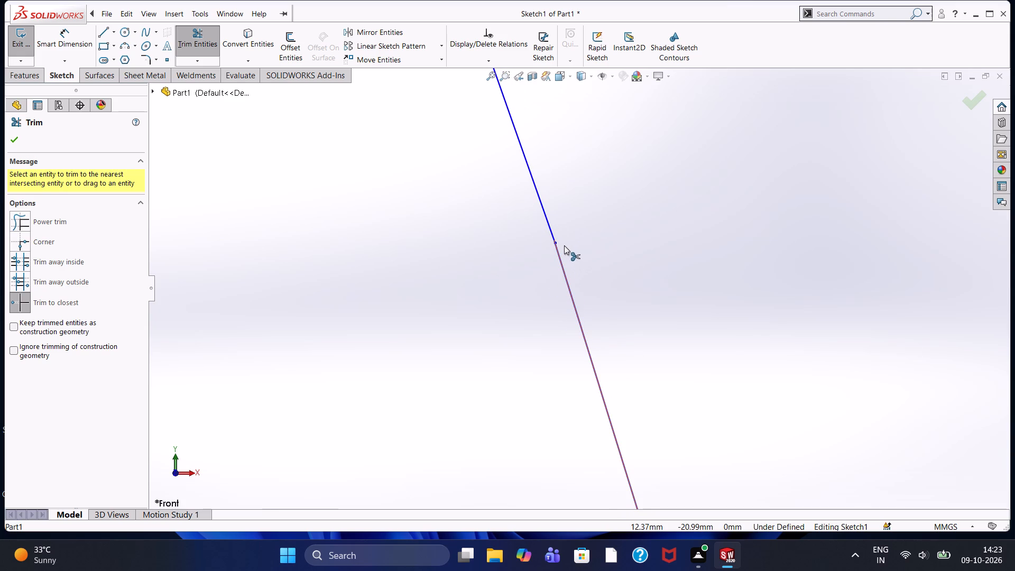
pyautogui.scroll(18, 564, 245)
pyautogui.scroll(4, 552, 277)
pyautogui.scroll(4, 627, 306)
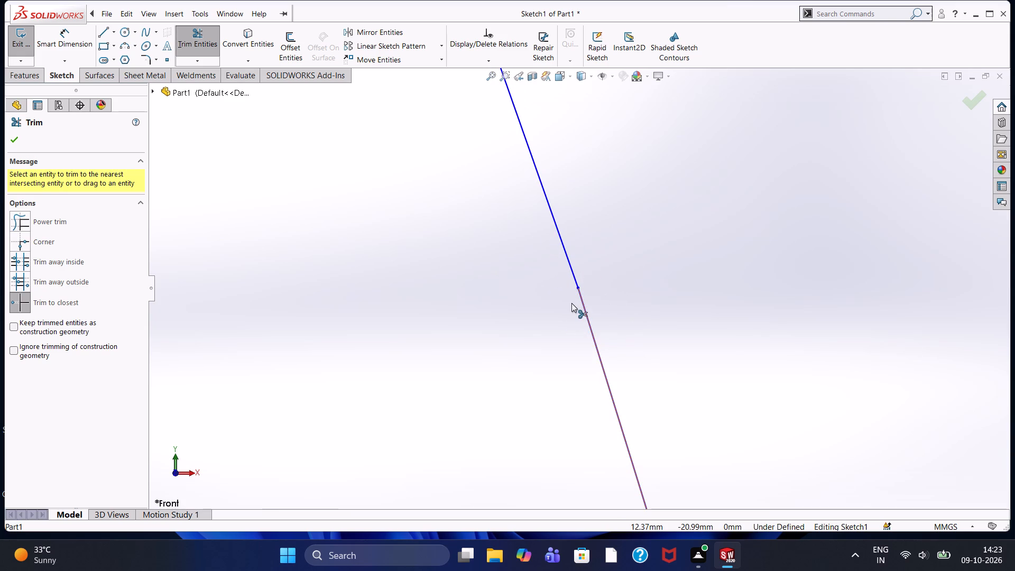
pyautogui.scroll(13, 572, 304)
pyautogui.scroll(11, 576, 317)
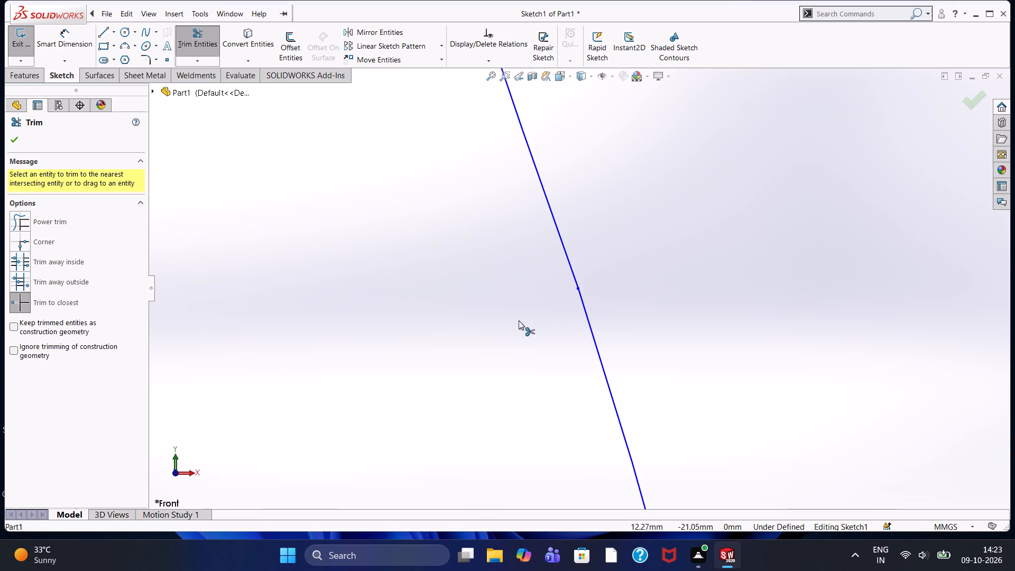
pyautogui.scroll(2, 519, 320)
pyautogui.scroll(19, 534, 302)
pyautogui.scroll(3, 535, 296)
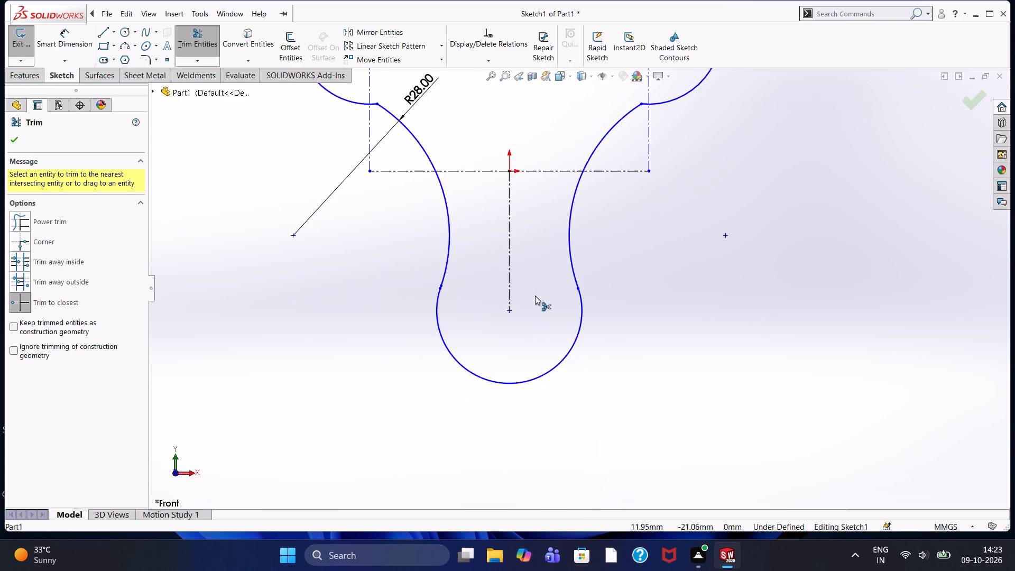
# Trim the tiny overlapping end of the sketch where the negative-X arc meets the lower circle.
pyautogui.scroll(3, 535, 296)
pyautogui.scroll(-13, 516, 302)
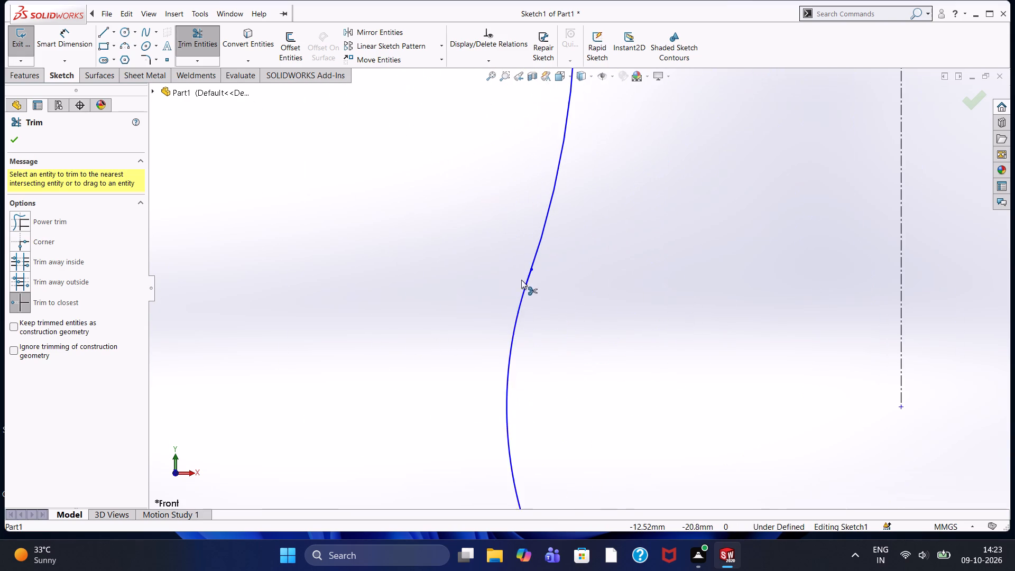
pyautogui.scroll(-9, 530, 293)
pyautogui.scroll(-6, 560, 215)
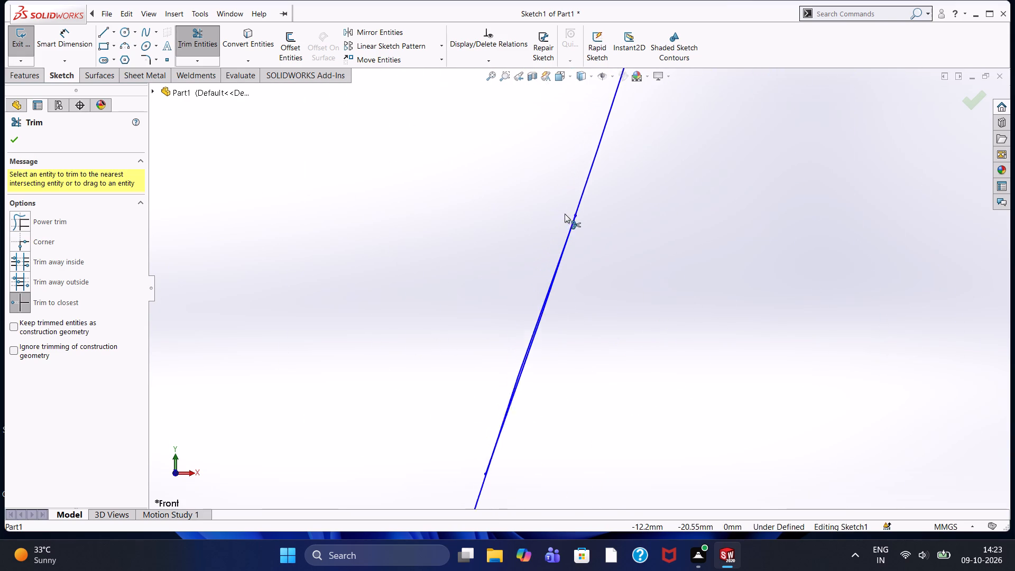
pyautogui.scroll(-15, 565, 214)
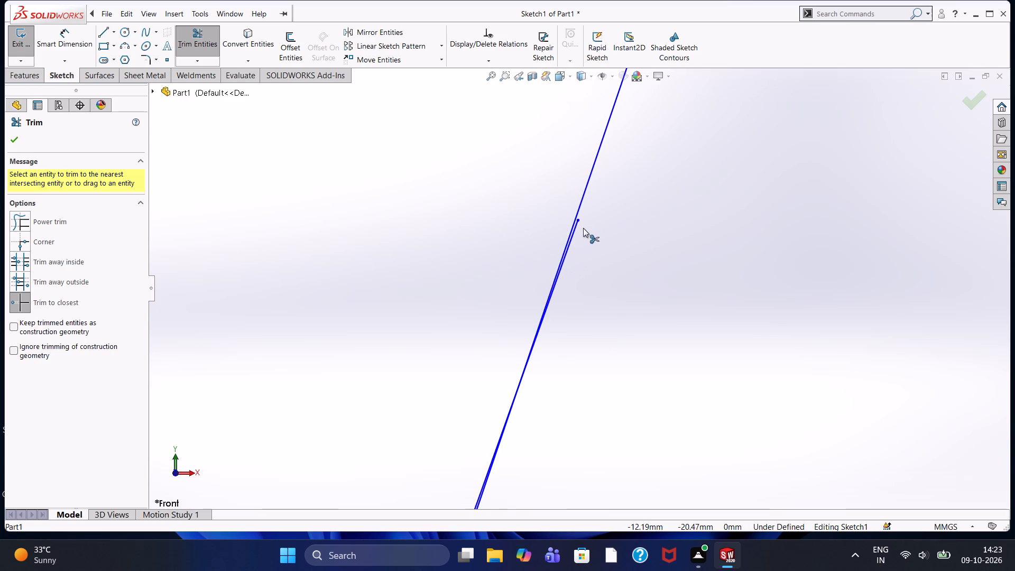
pyautogui.click(576, 227)
pyautogui.scroll(12, 598, 254)
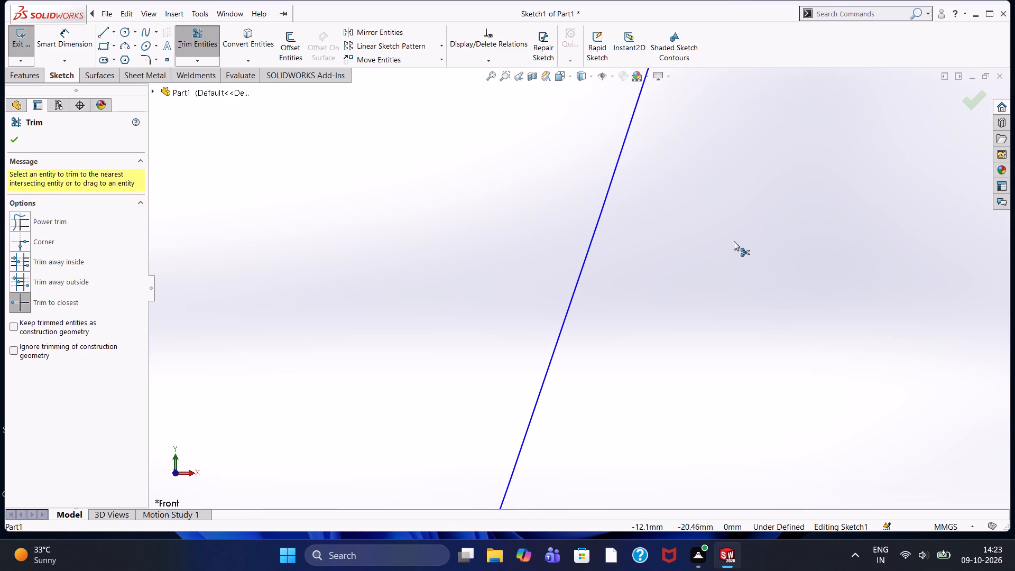
pyautogui.scroll(4, 806, 8)
pyautogui.scroll(12, 764, 253)
pyautogui.scroll(16, 741, 195)
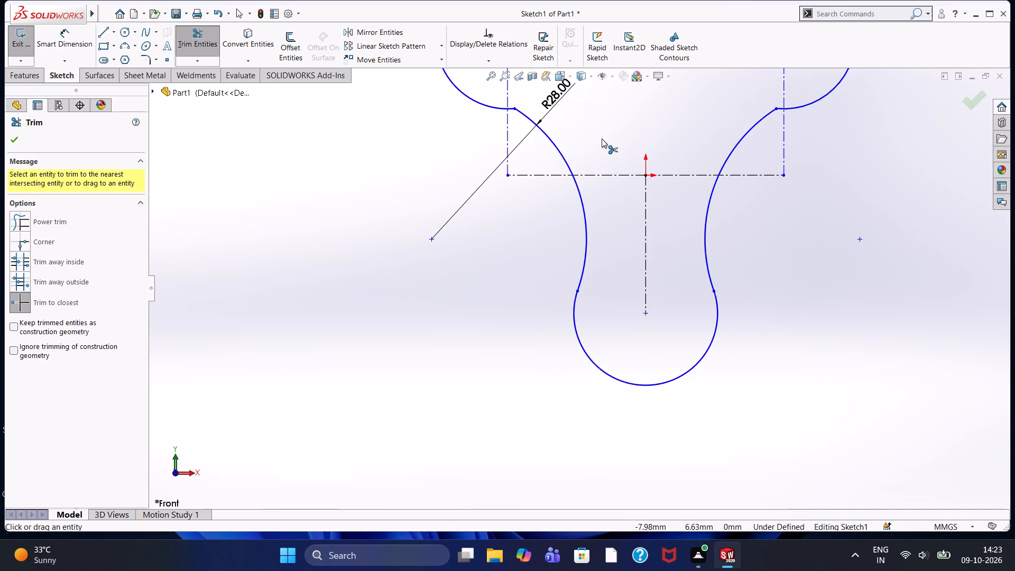
# Examine where the connecting arcs meet the two upper circles, and leave the Trim command.
pyautogui.scroll(3, 602, 139)
pyautogui.scroll(-4, 601, 138)
pyautogui.scroll(-3, 733, 142)
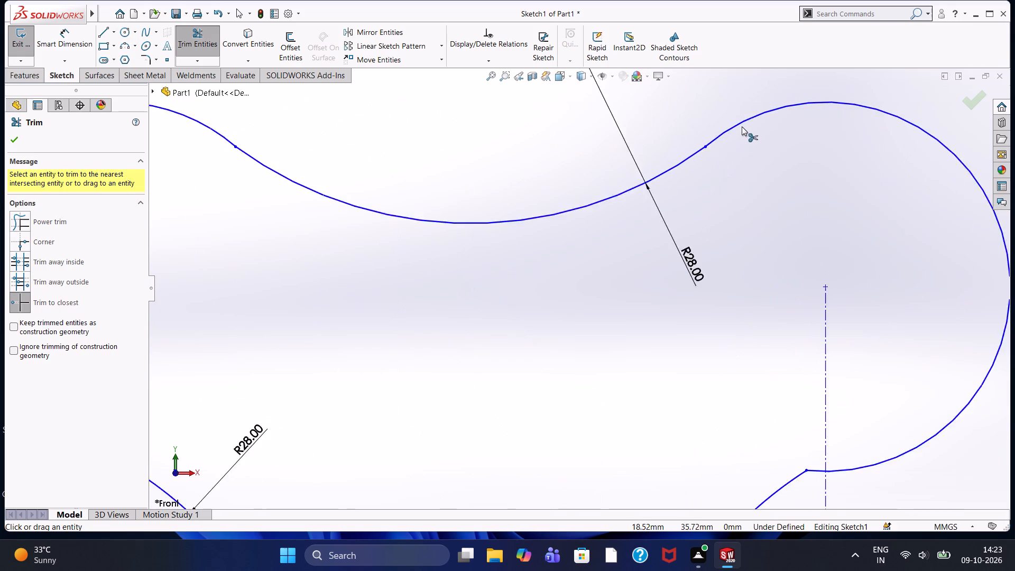
pyautogui.scroll(-2, 742, 126)
pyautogui.scroll(5, 740, 125)
pyautogui.scroll(1, 340, 306)
pyautogui.scroll(2, 430, 329)
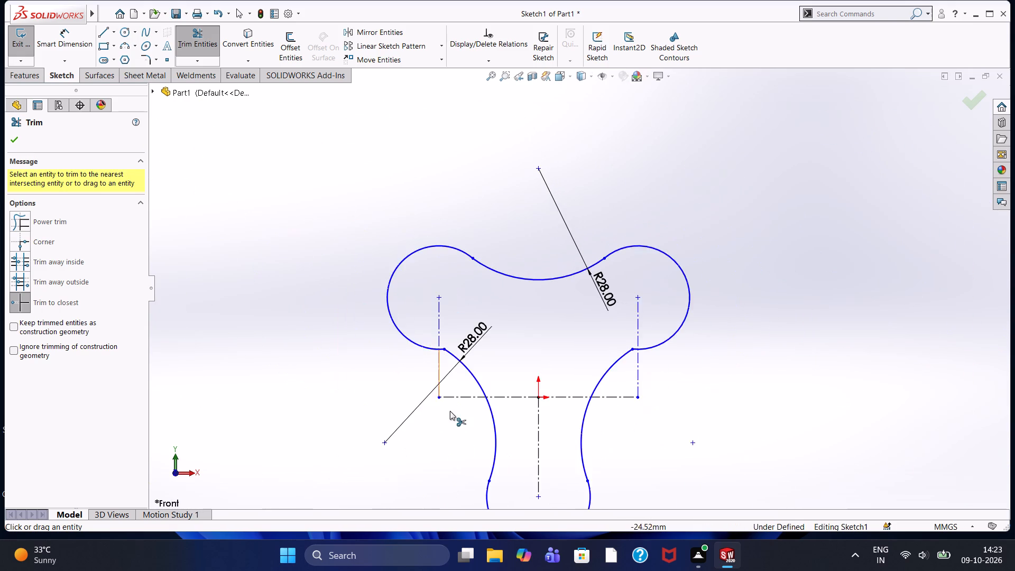
pyautogui.scroll(-3, 451, 413)
pyautogui.scroll(-3, 480, 326)
pyautogui.press('Escape')
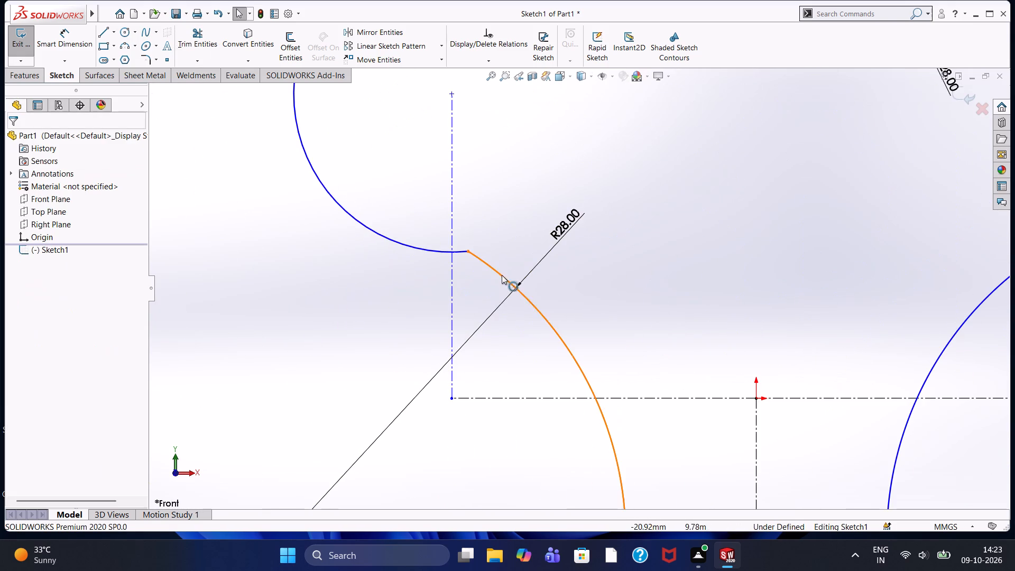
# Make both side arcs tangent to the upper circles at the points where their upper ends meet.
pyautogui.click(468, 252)
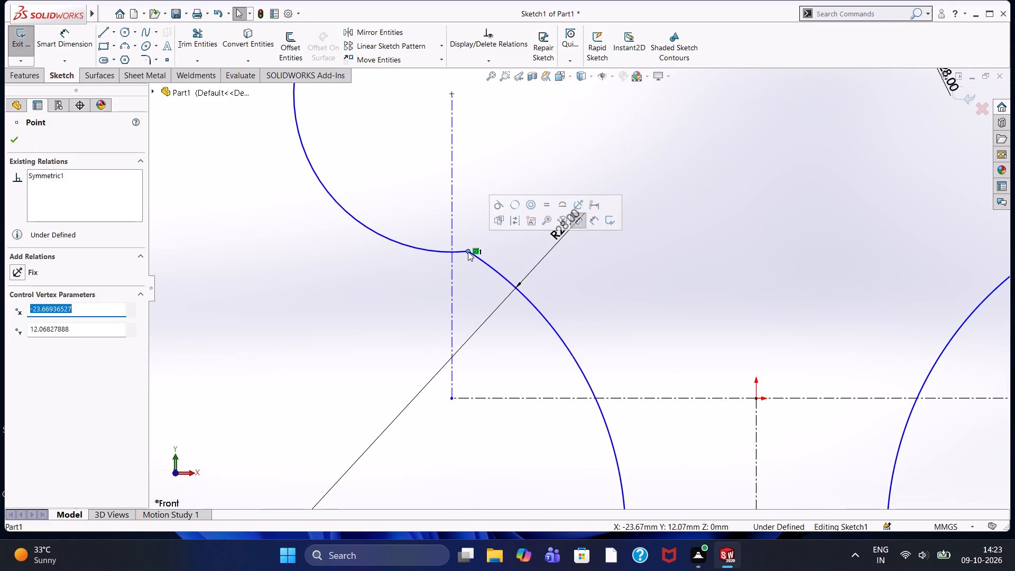
pyautogui.press('Escape')
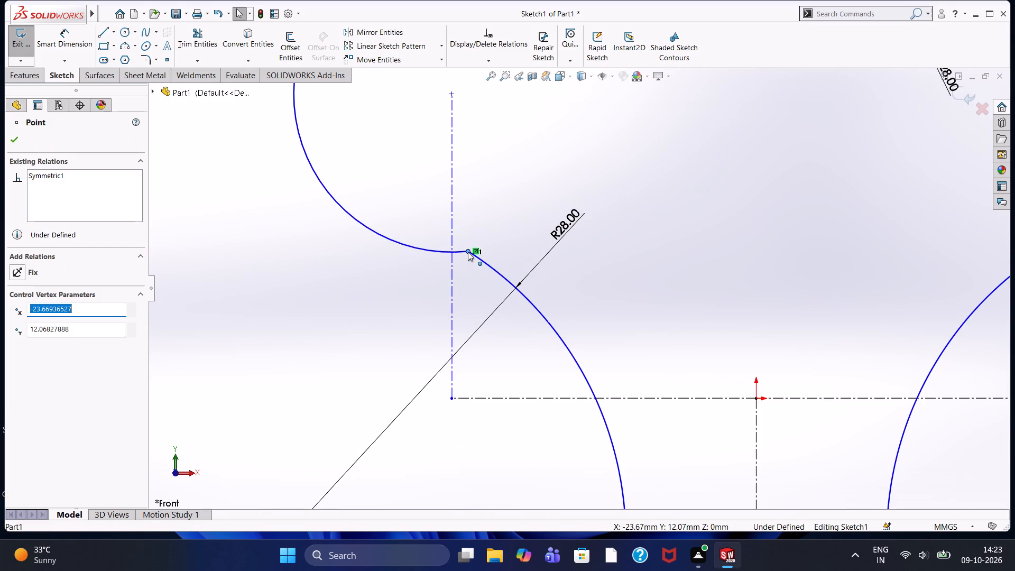
pyautogui.click(468, 252)
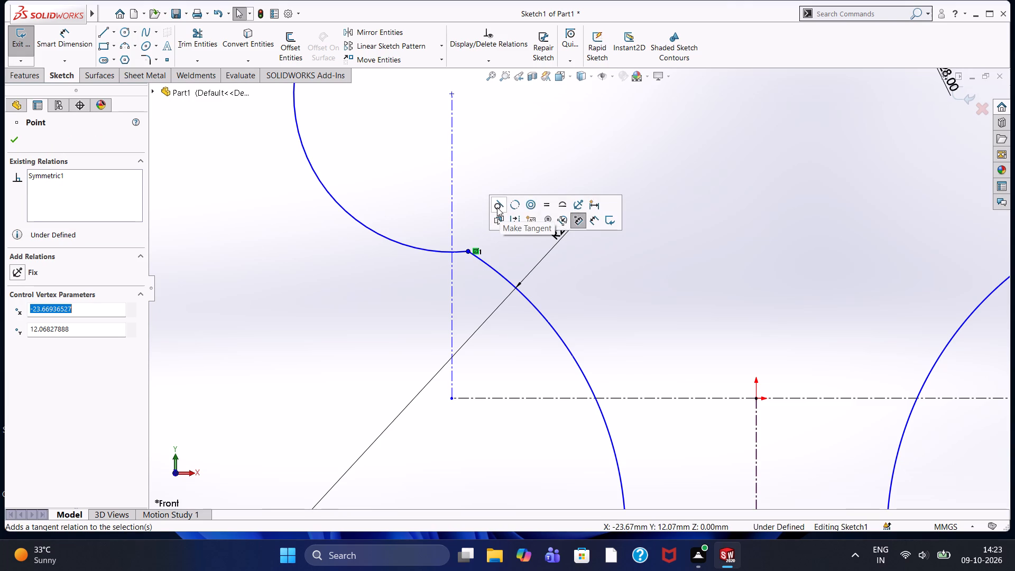
pyautogui.click(496, 206)
pyautogui.scroll(5, 521, 290)
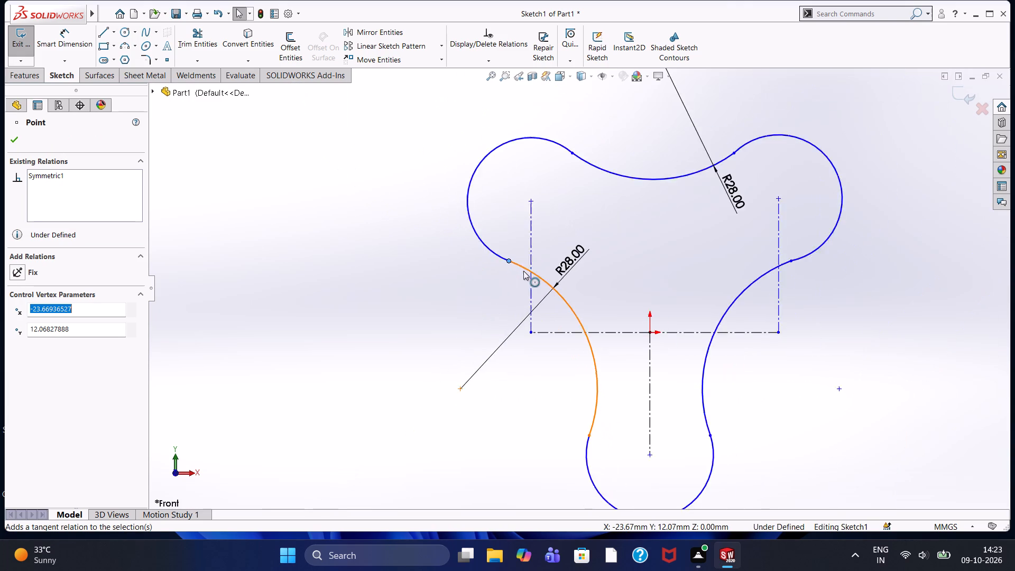
pyautogui.scroll(1, 523, 271)
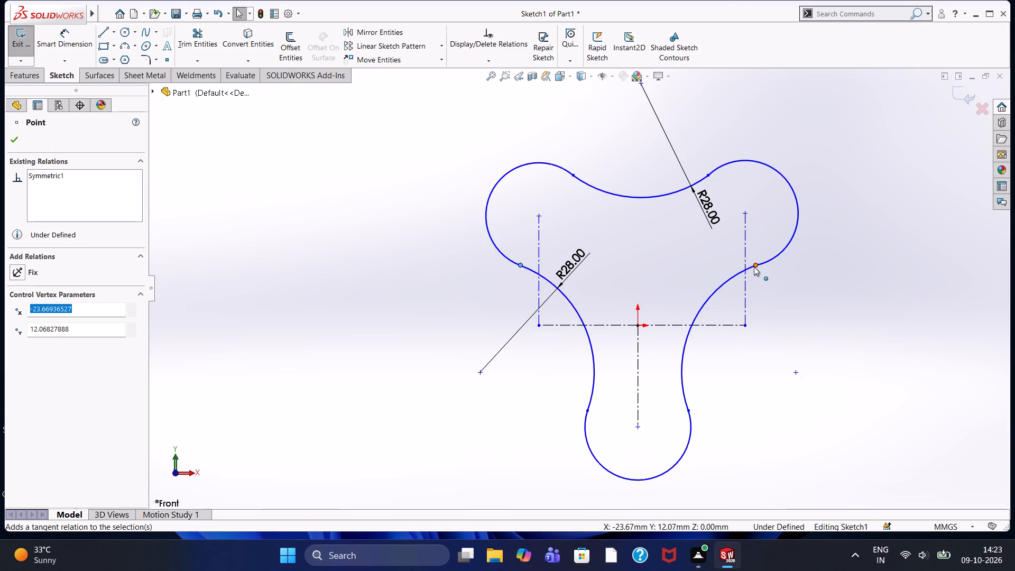
pyautogui.click(754, 266)
pyautogui.click(781, 225)
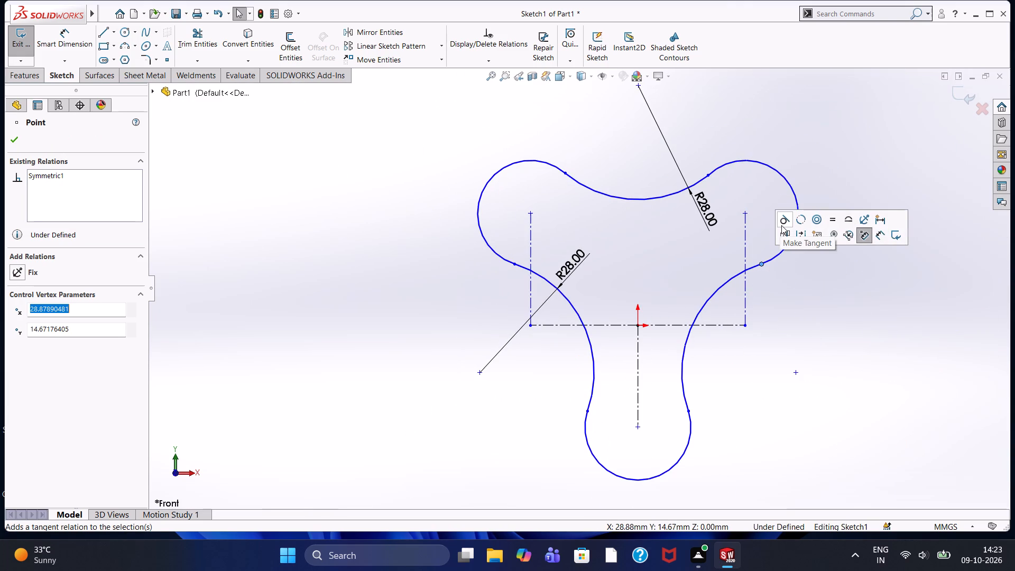
# Make the upper arc tangent to the two upper circles at both of its end points.
pyautogui.click(708, 174)
pyautogui.click(734, 129)
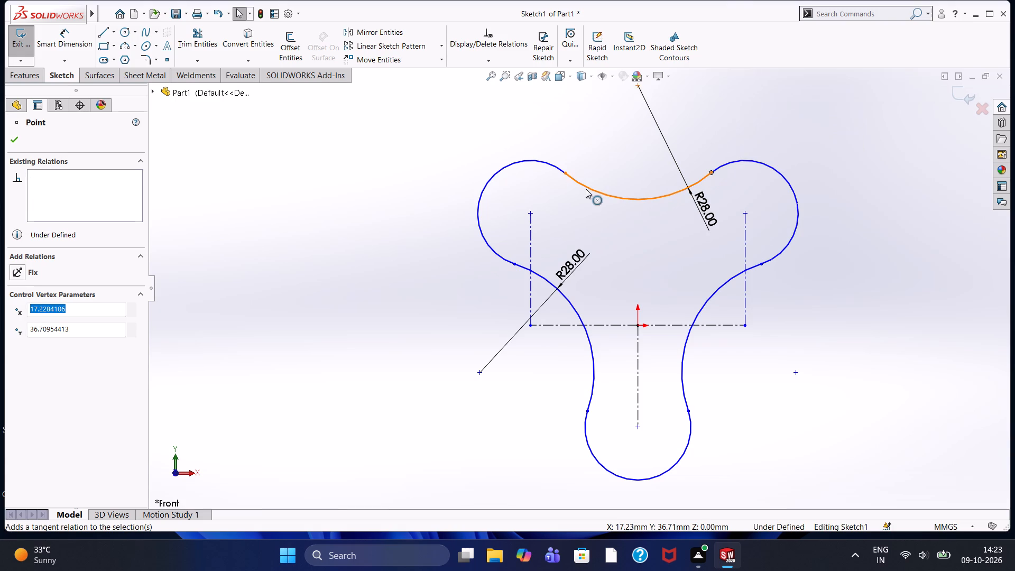
pyautogui.click(565, 174)
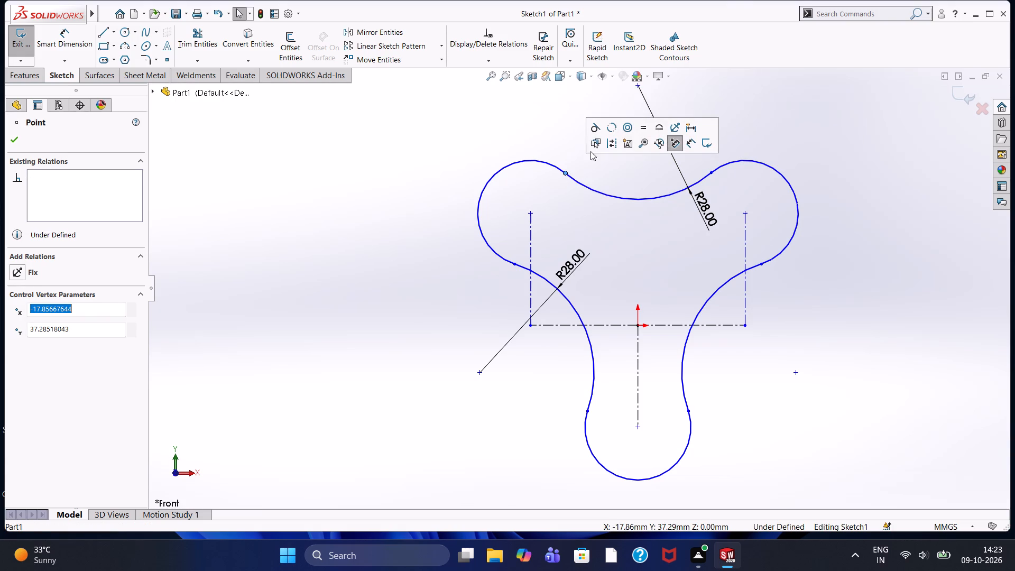
pyautogui.click(592, 132)
pyautogui.click(592, 132)
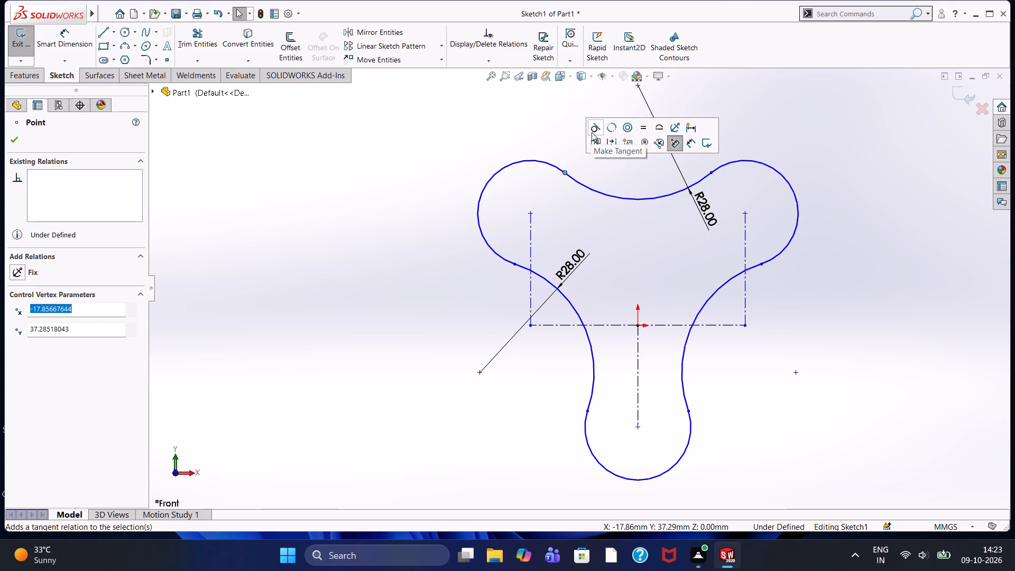
pyautogui.click(592, 132)
pyautogui.click(599, 126)
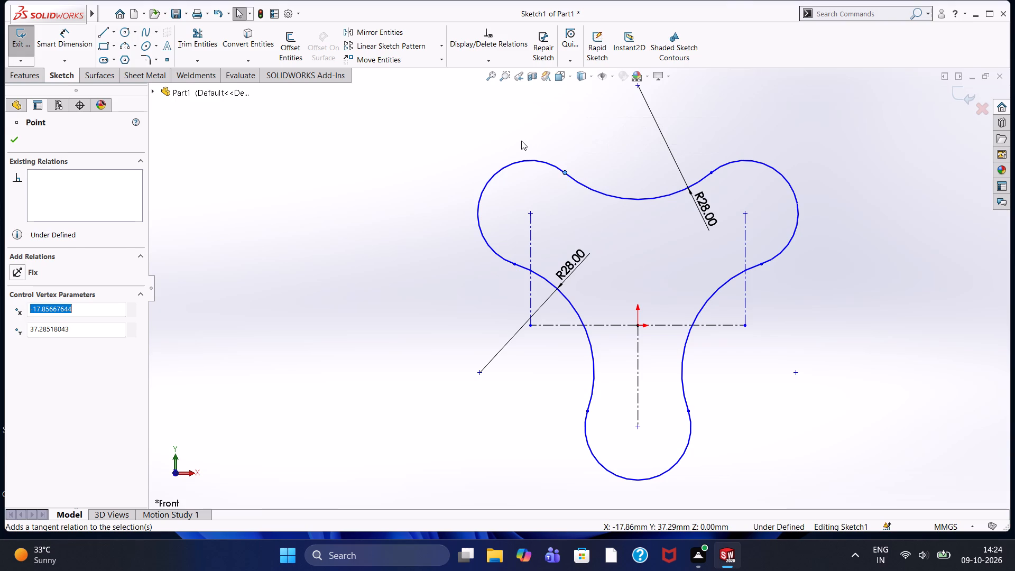
pyautogui.click(521, 141)
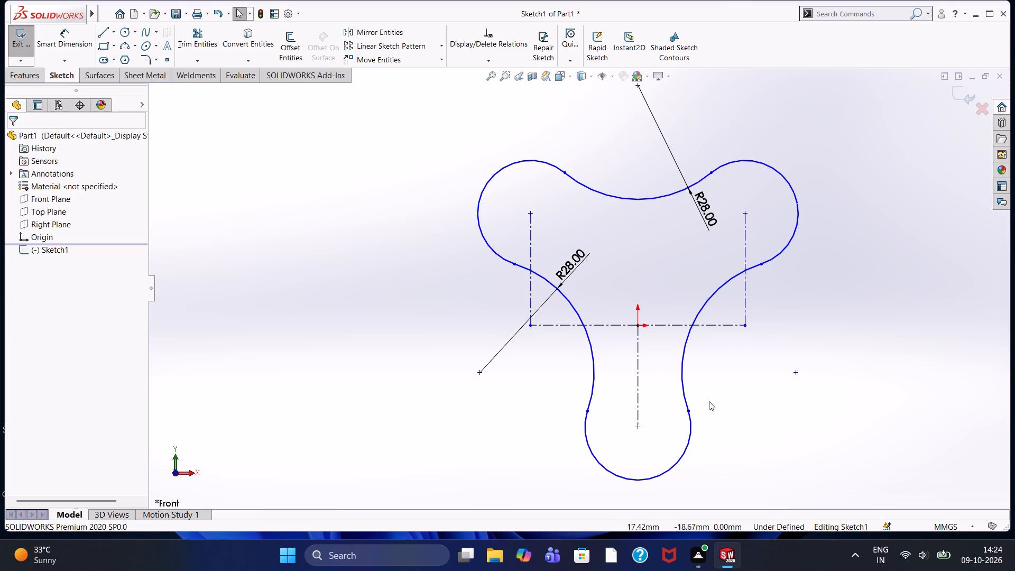
# Make both side arcs tangent to the lower circle at the points where their lower ends meet.
pyautogui.click(587, 410)
pyautogui.click(619, 364)
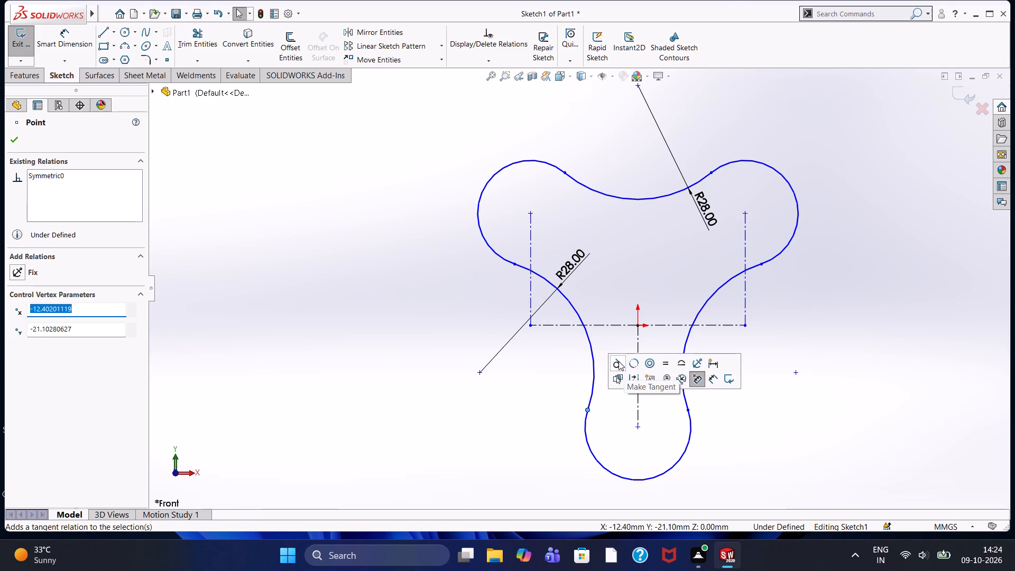
pyautogui.click(619, 361)
pyautogui.press('Escape')
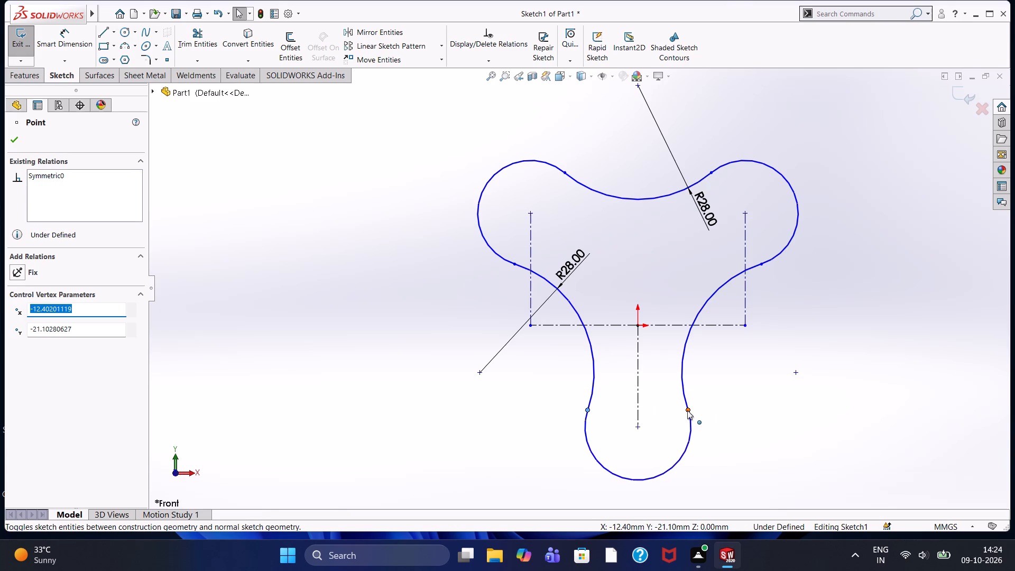
pyautogui.click(687, 410)
pyautogui.click(712, 369)
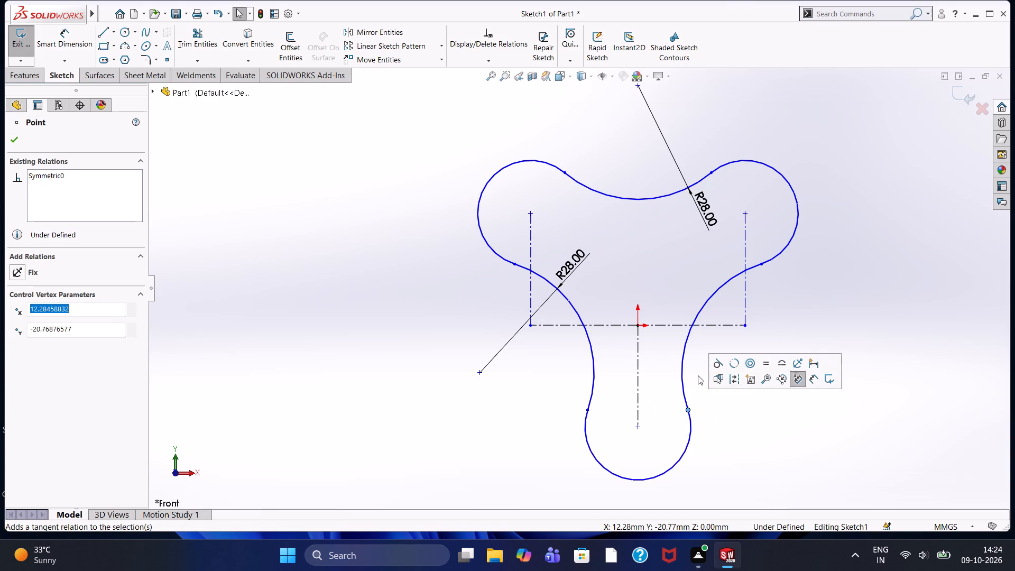
pyautogui.press('Escape')
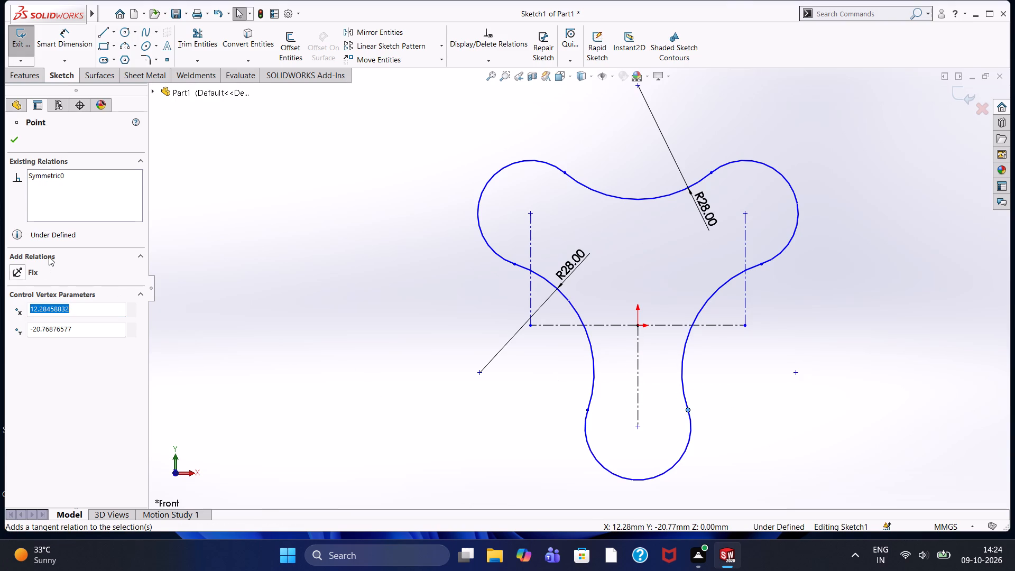
pyautogui.click(12, 144)
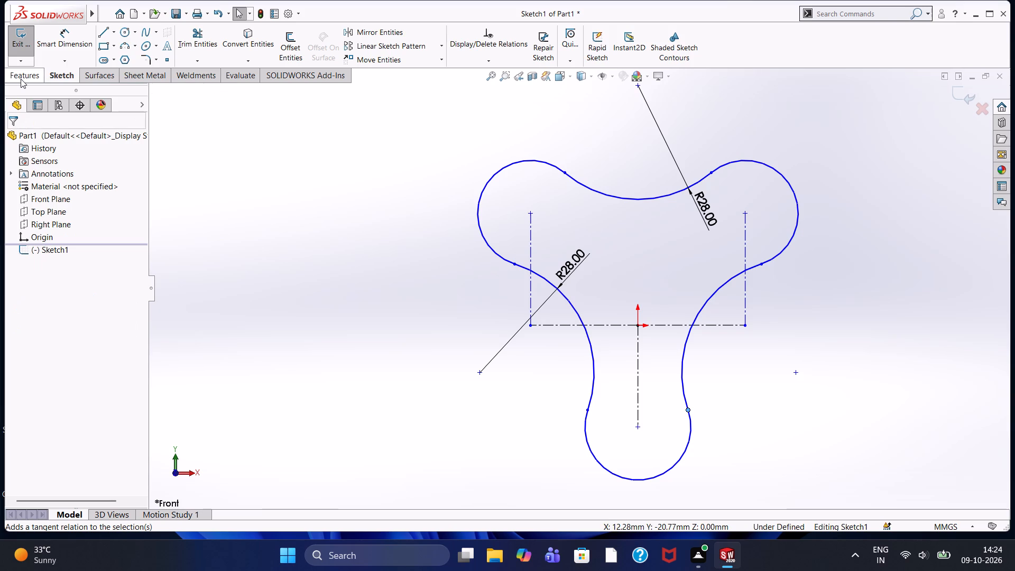
# Extrude the closed three-lobed profile as a blind boss 8 mm deep.
pyautogui.click(21, 79)
pyautogui.click(21, 56)
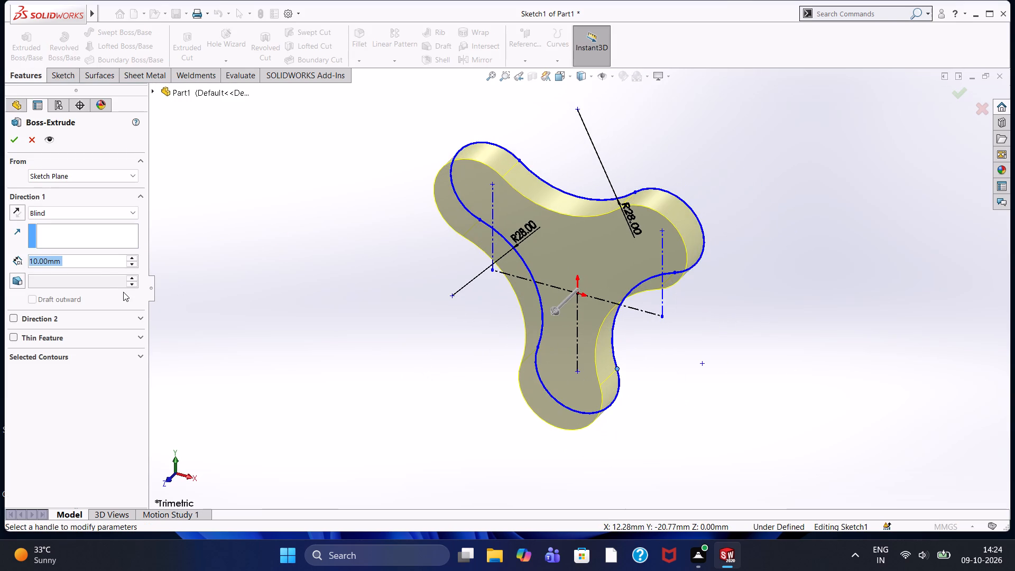
pyautogui.press('8')
pyautogui.press('Return')
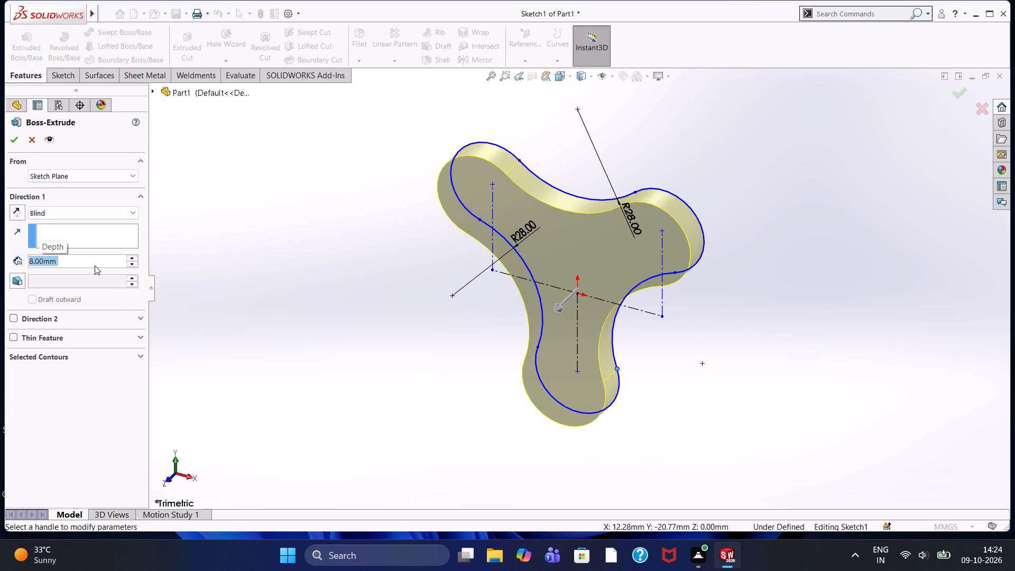
pyautogui.click(12, 140)
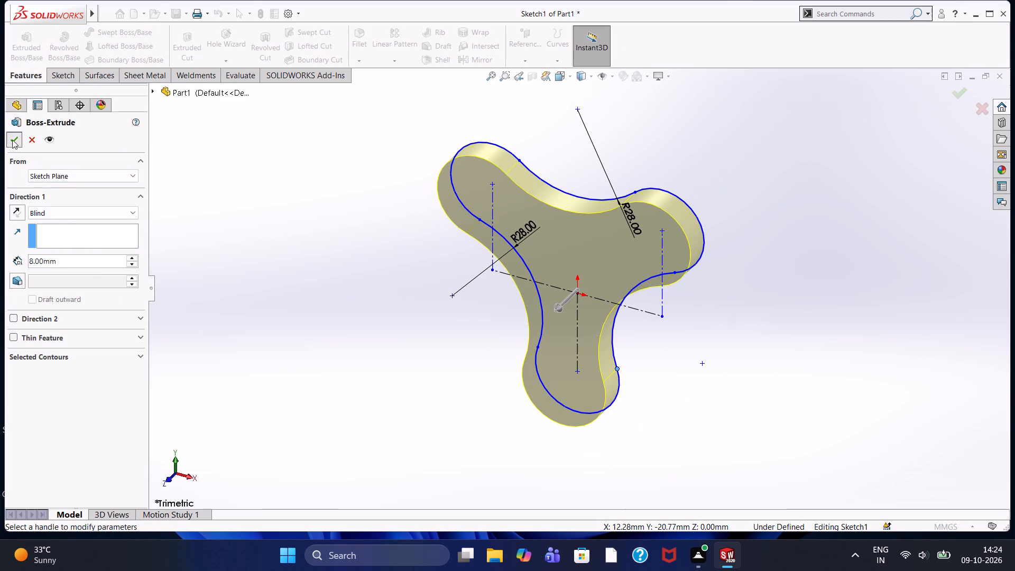
pyautogui.click(456, 381)
# Examine the extruded body at an angle and from straight in front of its flat front face.
pyautogui.moveTo(460, 380); pyautogui.dragTo(525, 259, button='middle')
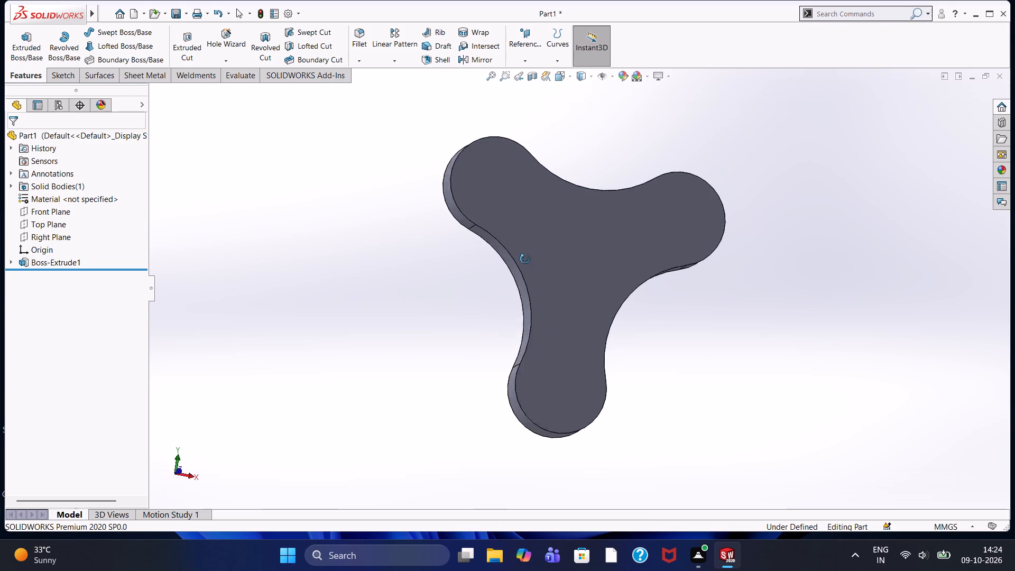
pyautogui.moveTo(525, 259); pyautogui.dragTo(513, 226, button='middle')
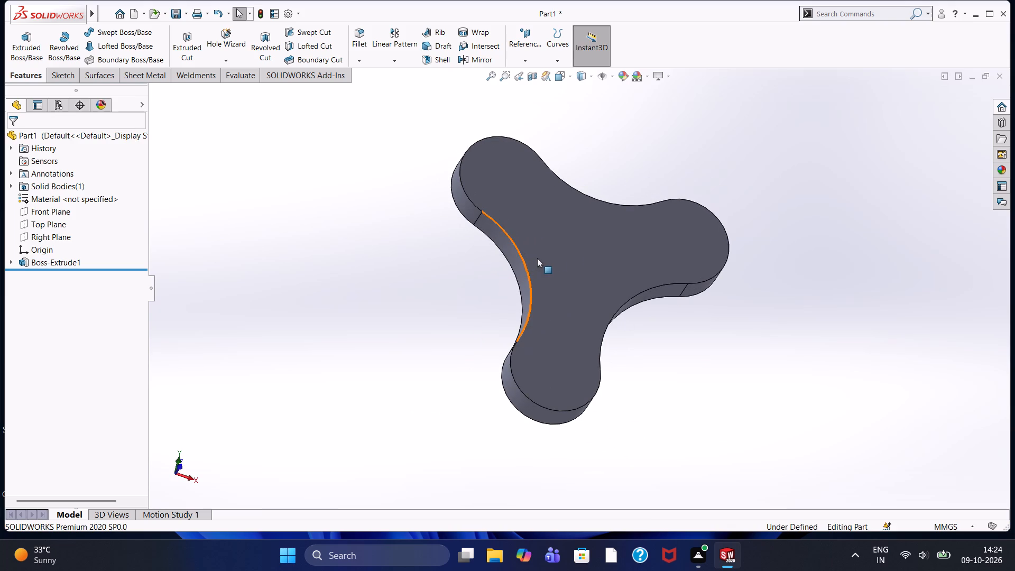
pyautogui.scroll(-1, 569, 250)
pyautogui.scroll(2, 569, 250)
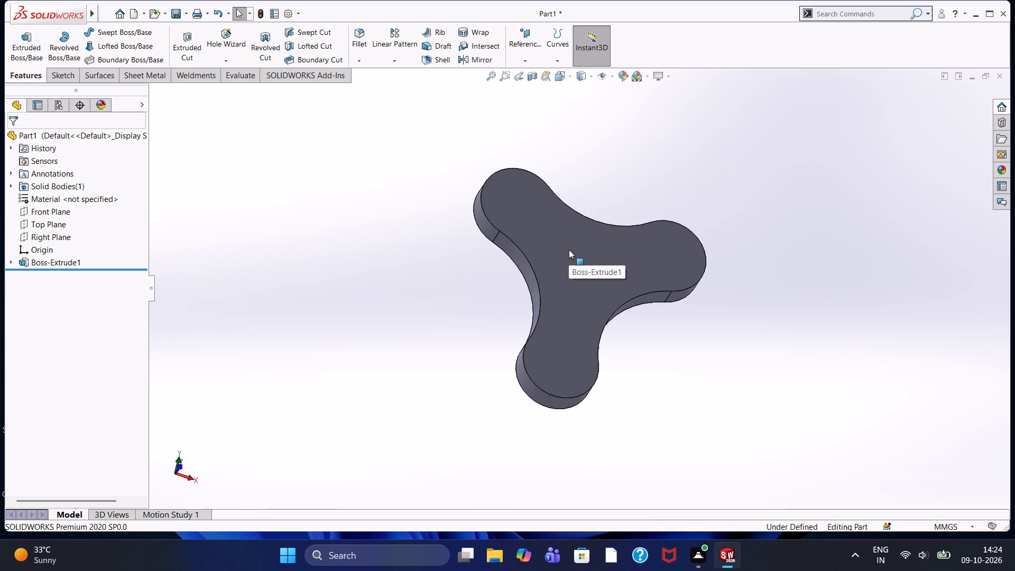
pyautogui.click(559, 373)
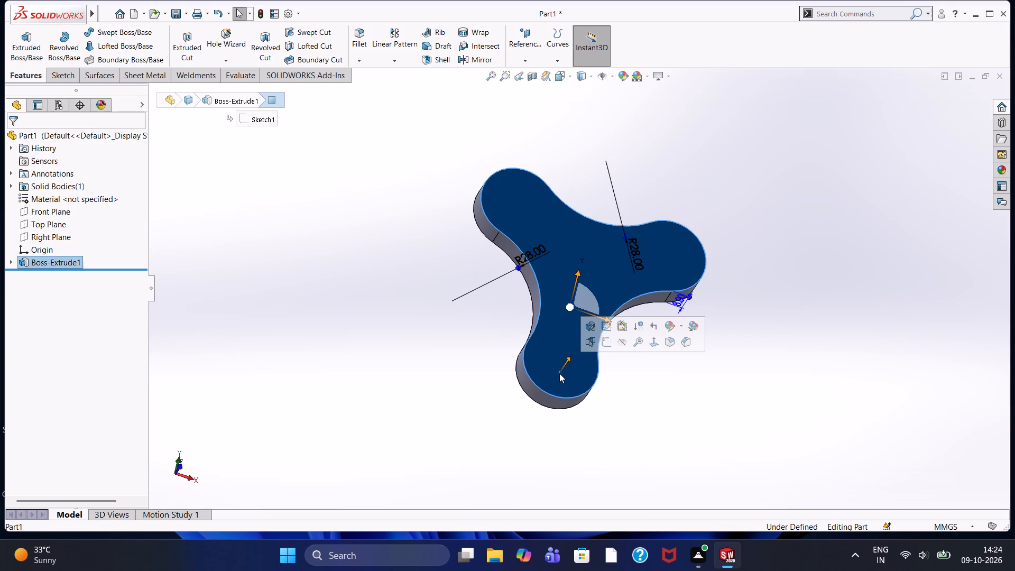
pyautogui.hotkey('ctrl', '8')
pyautogui.click(474, 390)
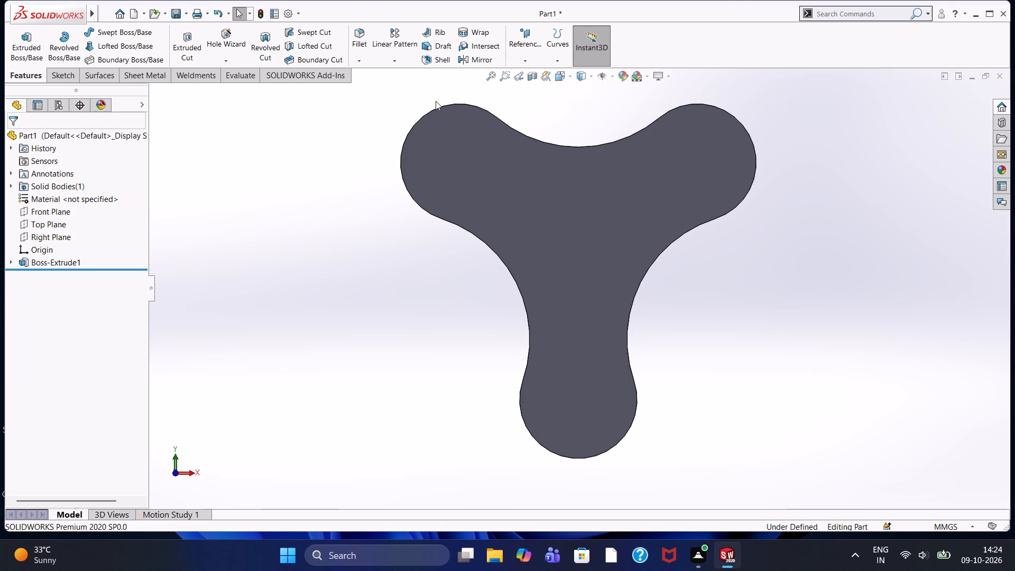
# Start a sketch on the front face and draw concentric circles of 10 mm and 9 mm radius at the lower lobe's centre.
pyautogui.click(61, 78)
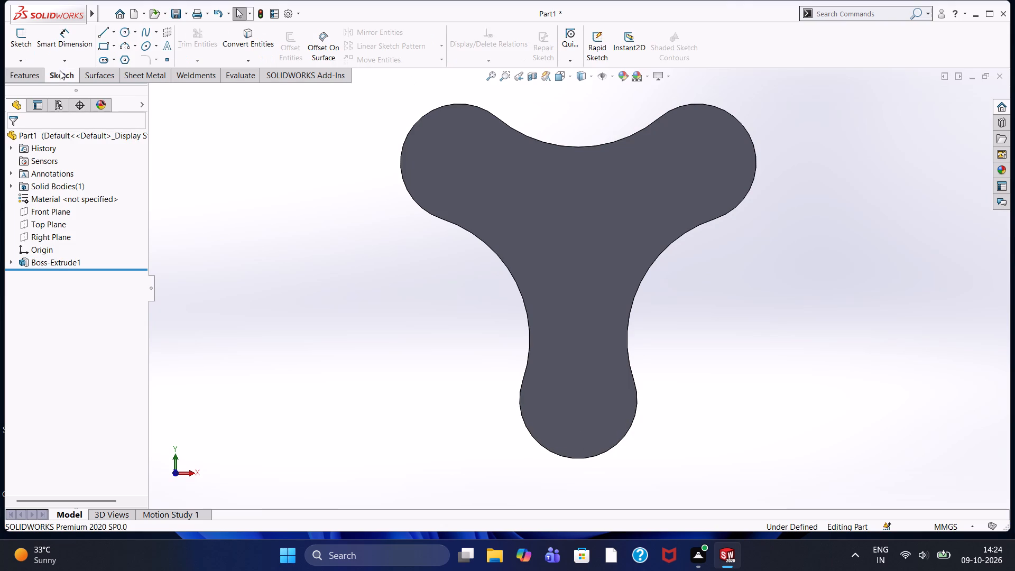
pyautogui.click(555, 411)
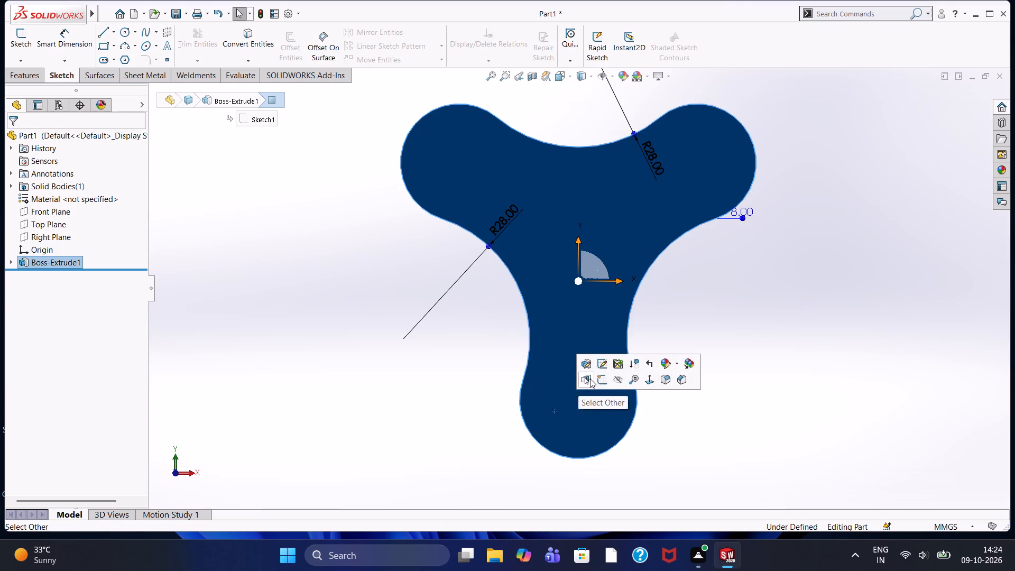
pyautogui.click(599, 381)
pyautogui.click(127, 27)
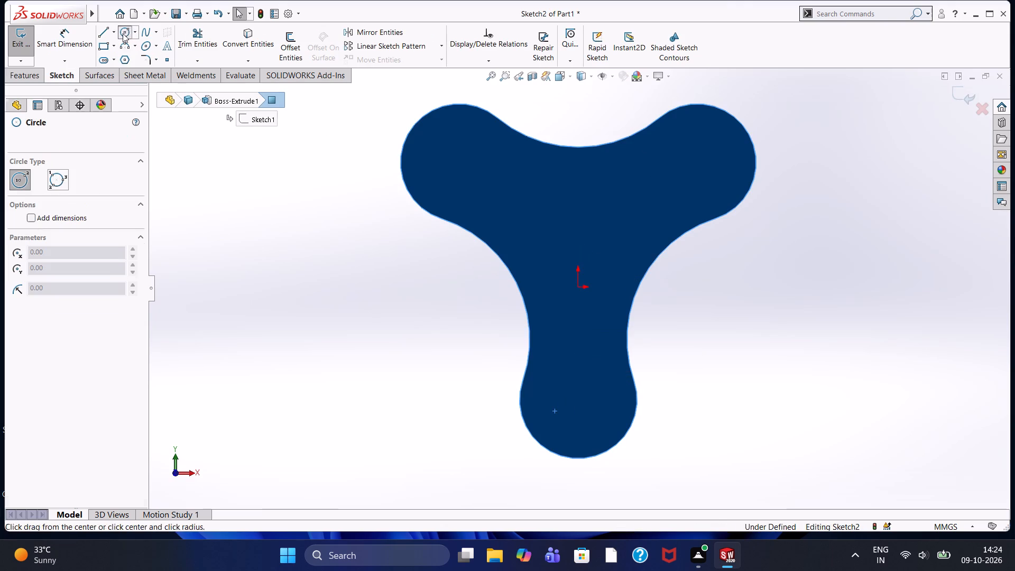
pyautogui.click(31, 233)
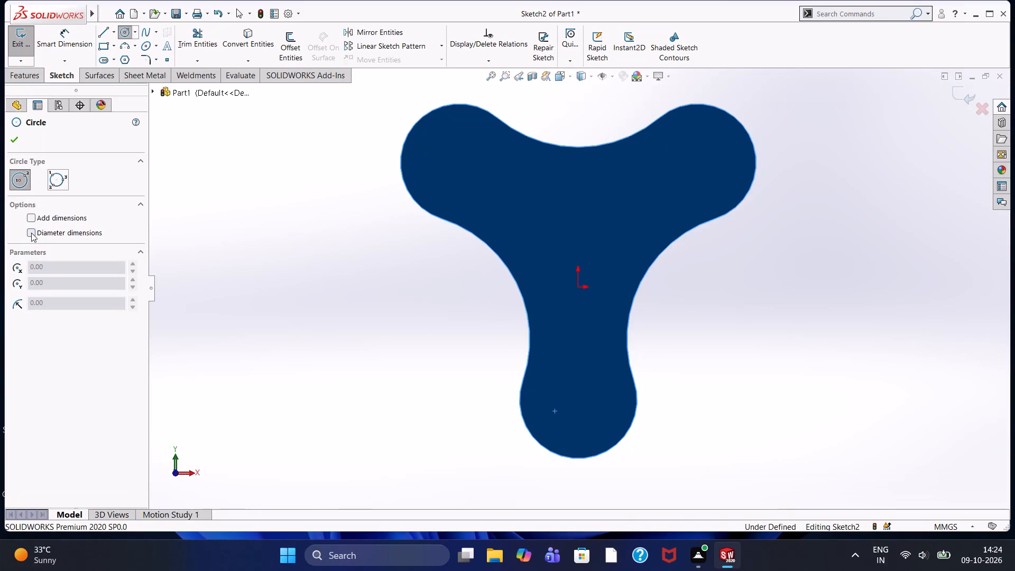
pyautogui.click(578, 400)
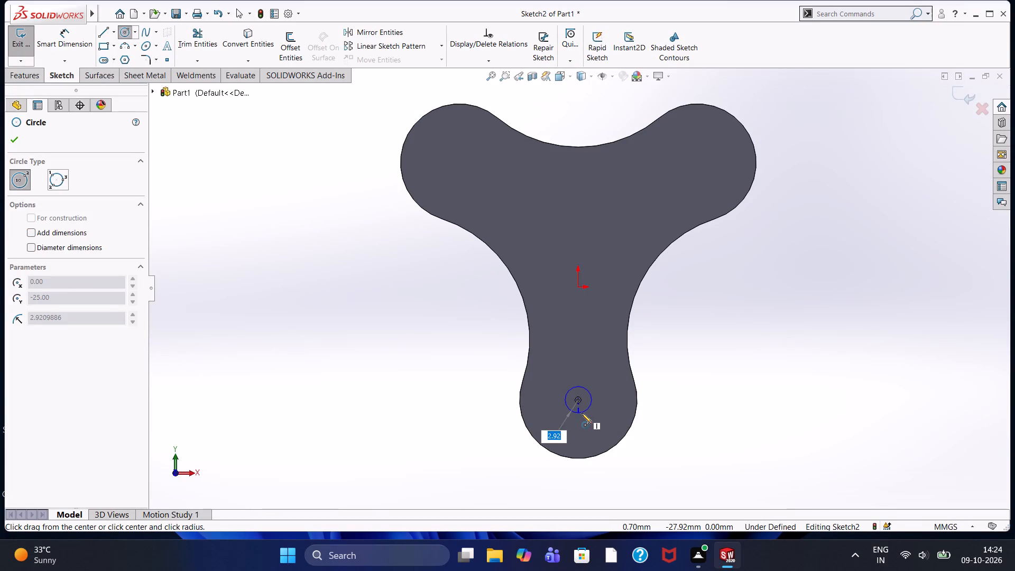
pyautogui.write('10')
pyautogui.press('Return')
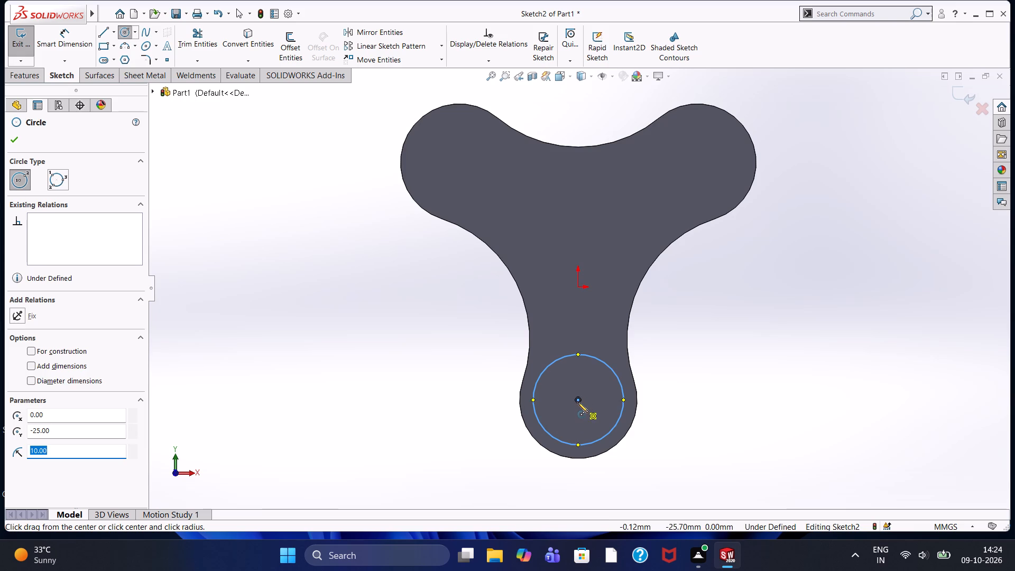
pyautogui.click(578, 400)
pyautogui.press('9')
pyautogui.press('Return')
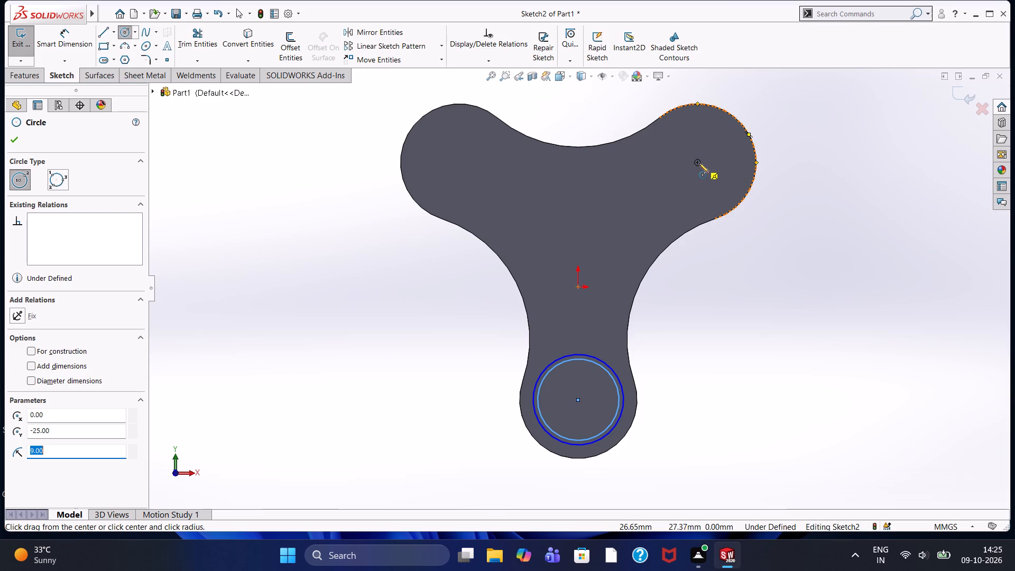
# Draw concentric circles of 10 mm and 9 mm radius at the upper-right lobe's centre.
pyautogui.click(699, 163)
pyautogui.write('10')
pyautogui.press('Return')
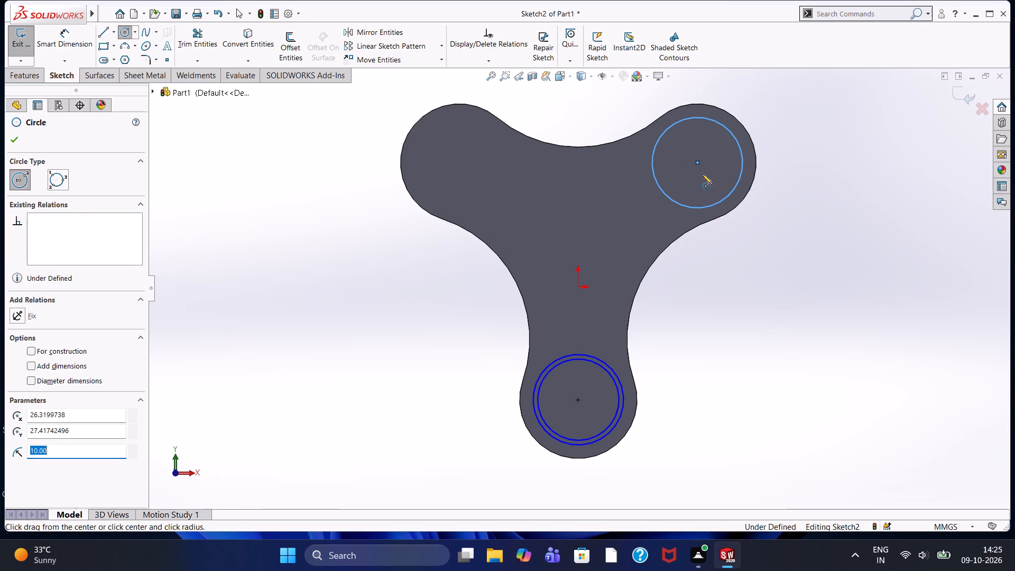
pyautogui.click(697, 162)
pyautogui.press('9')
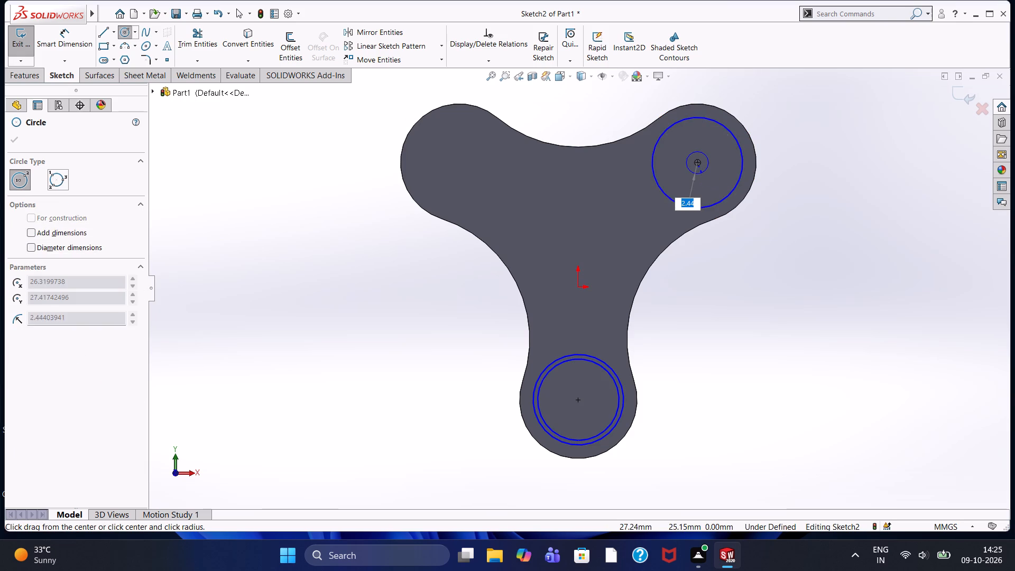
pyautogui.press('Return')
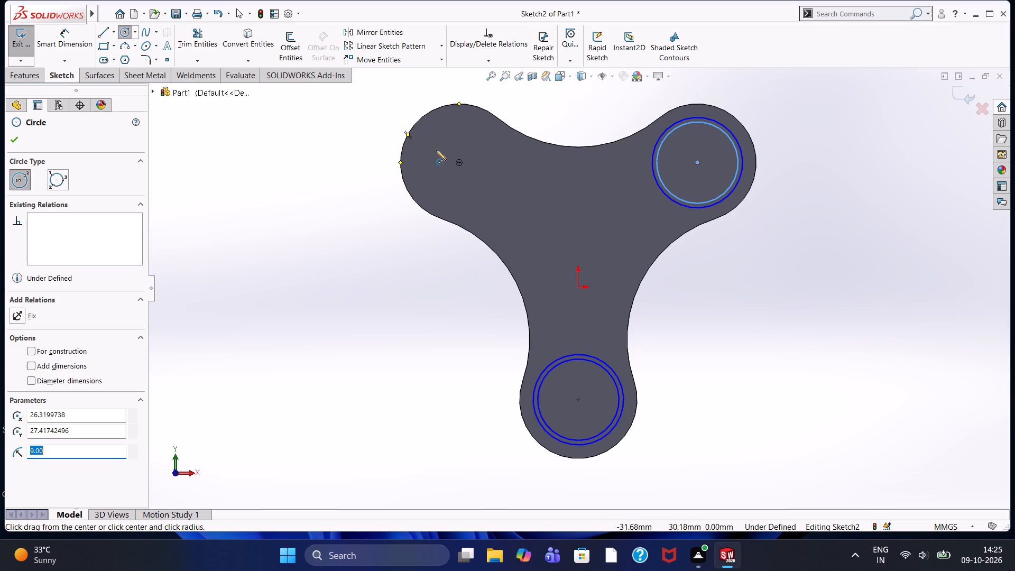
# Draw a circle of 9 mm radius at the upper-left lobe's centre.
pyautogui.click(459, 162)
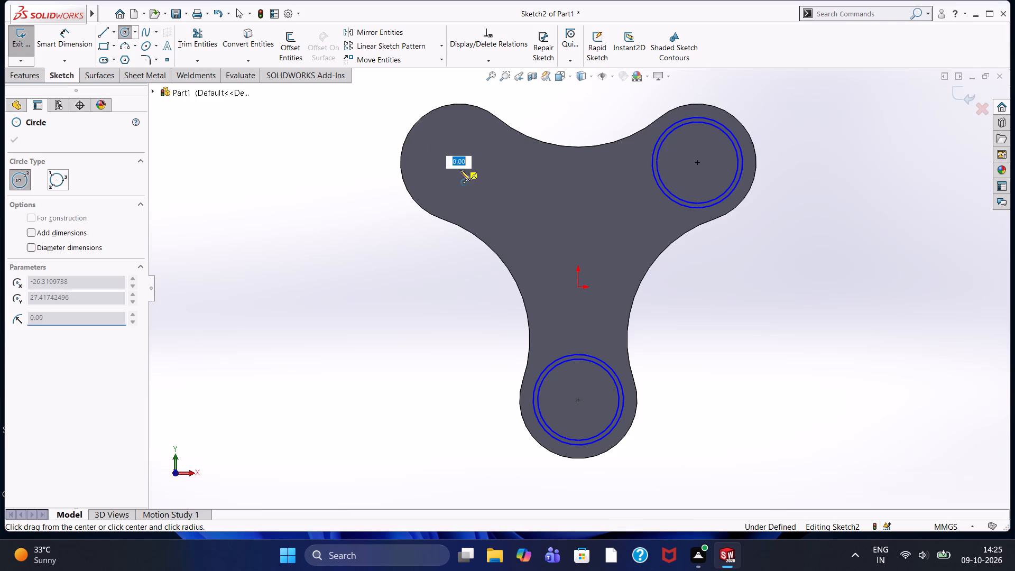
pyautogui.press('9')
pyautogui.press('Return')
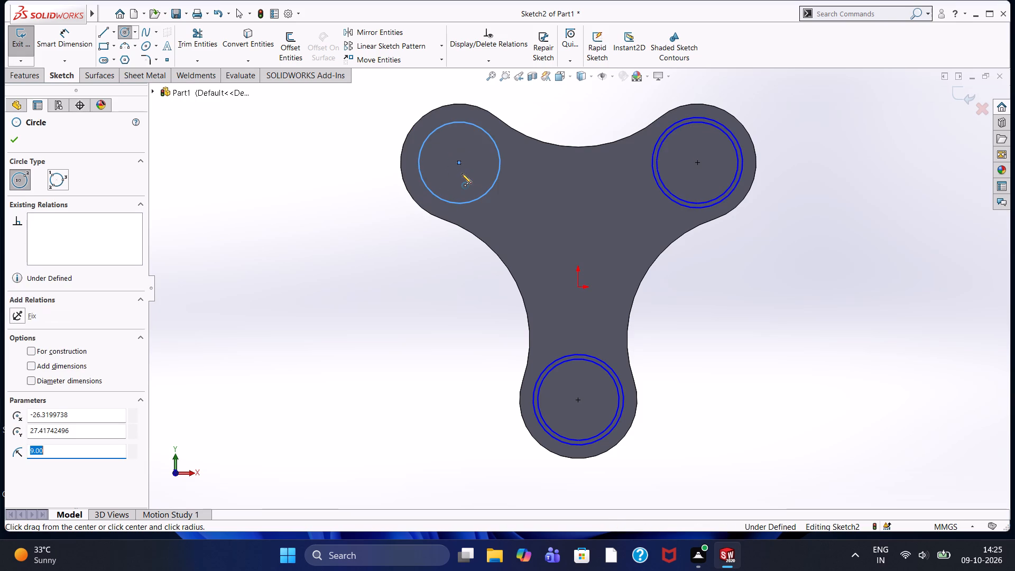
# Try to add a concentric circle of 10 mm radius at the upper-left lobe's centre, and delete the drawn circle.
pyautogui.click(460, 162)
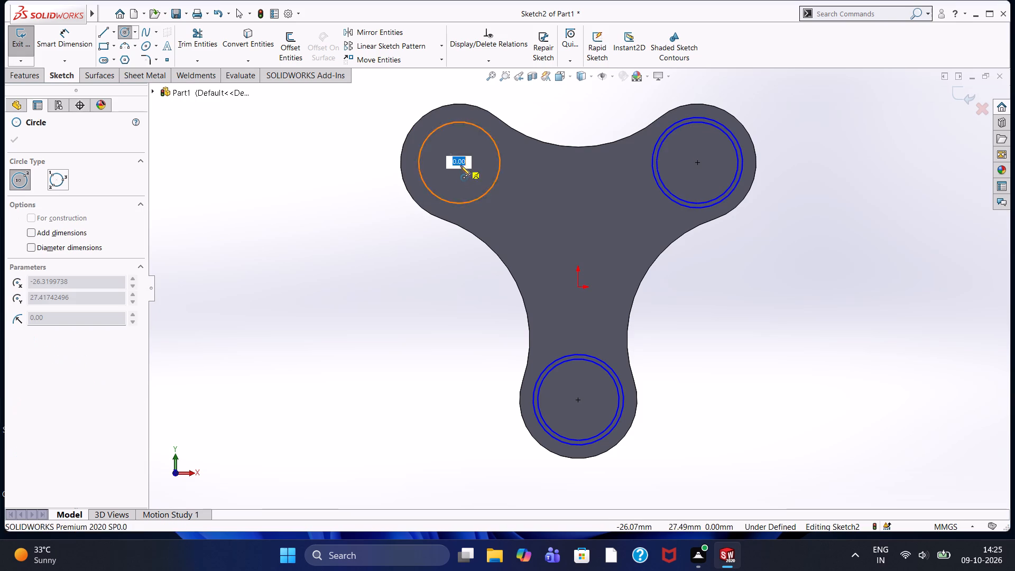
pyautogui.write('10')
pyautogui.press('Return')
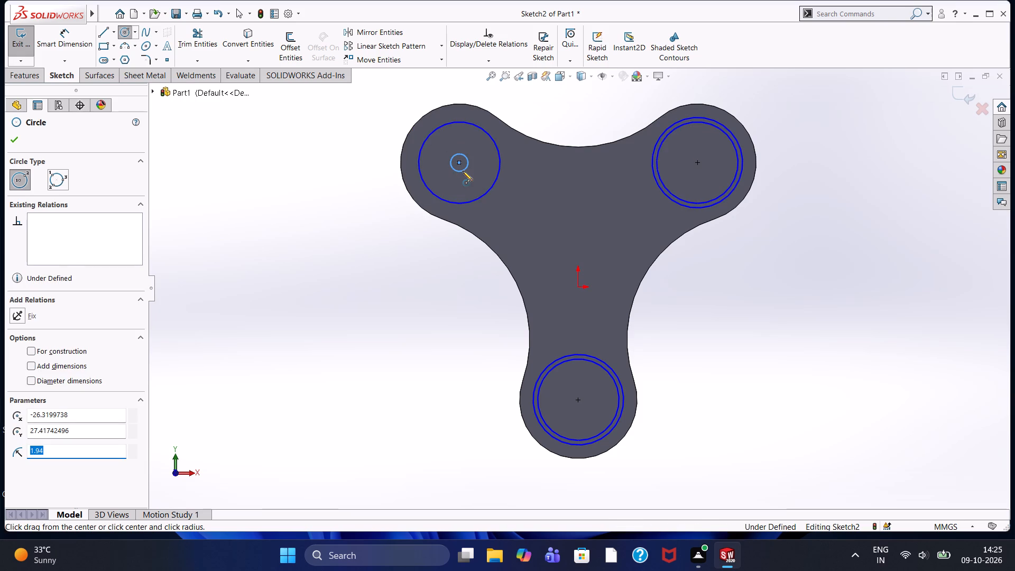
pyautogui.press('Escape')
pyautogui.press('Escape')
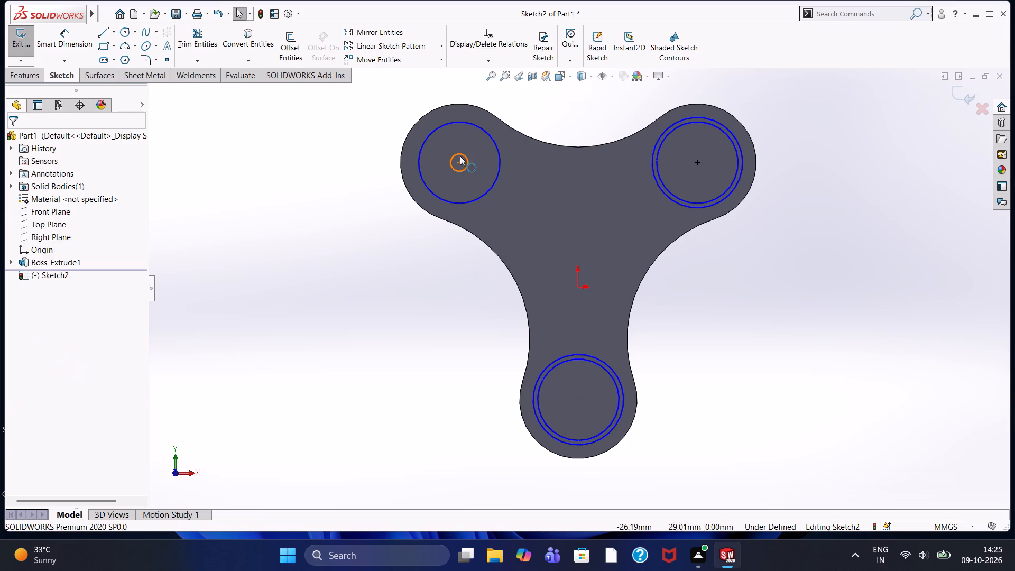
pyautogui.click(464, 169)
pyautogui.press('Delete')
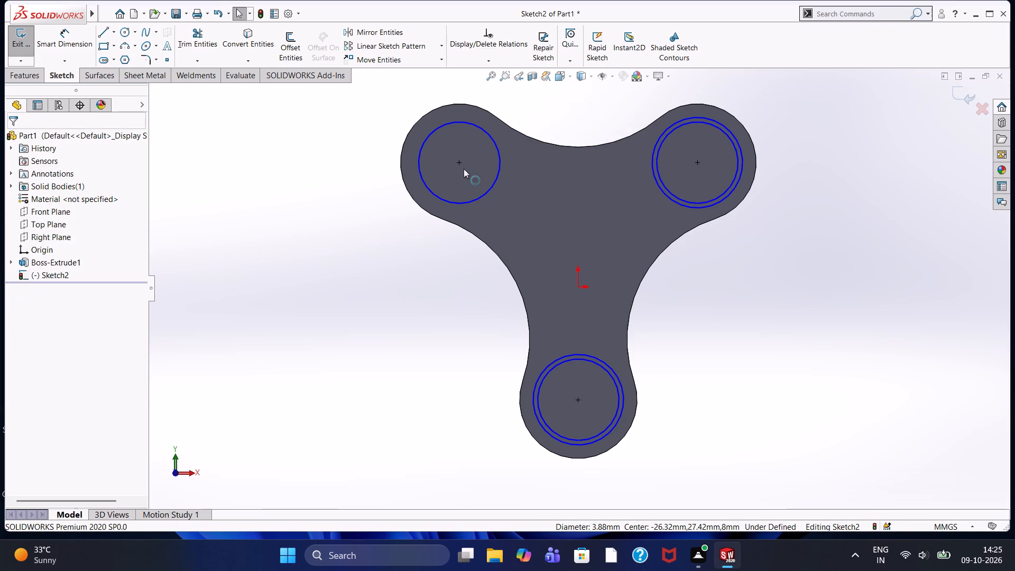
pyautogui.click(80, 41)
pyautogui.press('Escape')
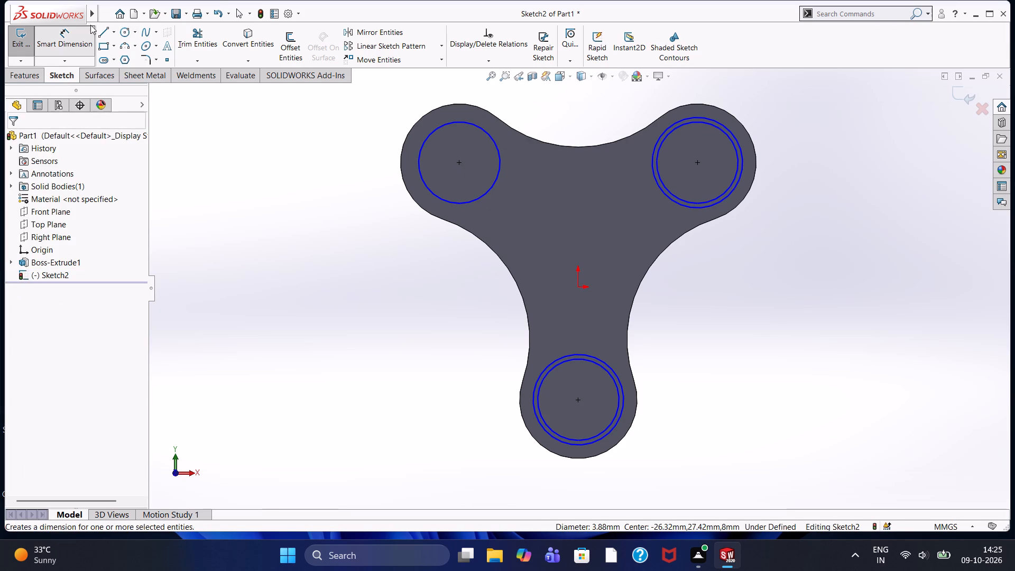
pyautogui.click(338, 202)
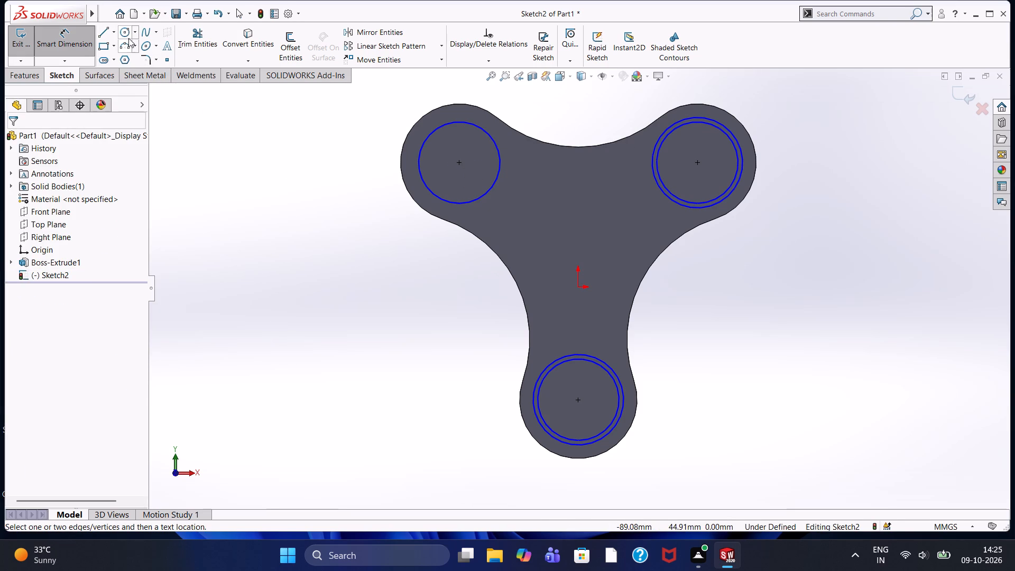
# Draw a concentric circle of 10 mm radius around the upper-left lobe's 9 mm radius circle and exit the sketch.
pyautogui.click(127, 36)
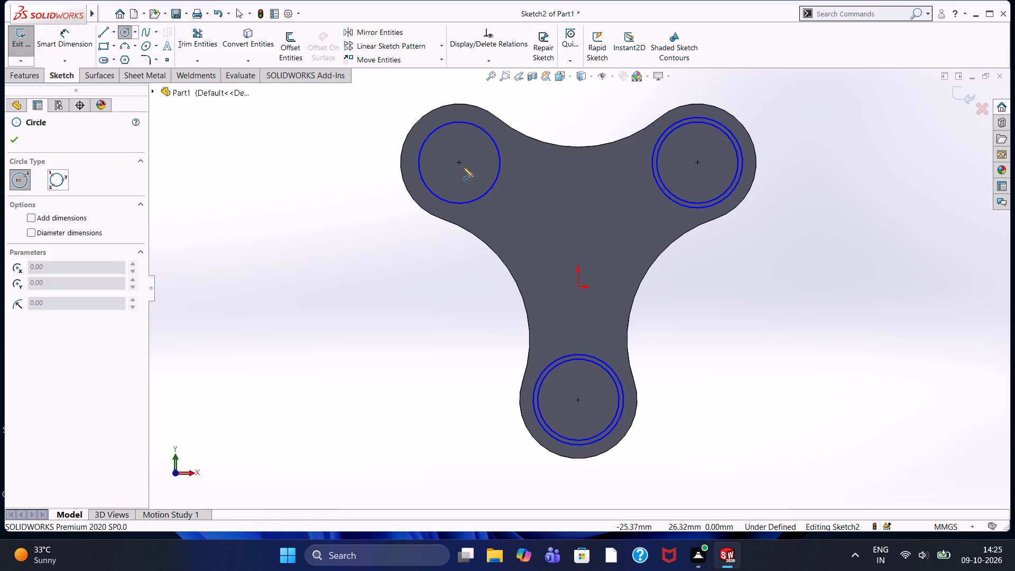
pyautogui.click(457, 163)
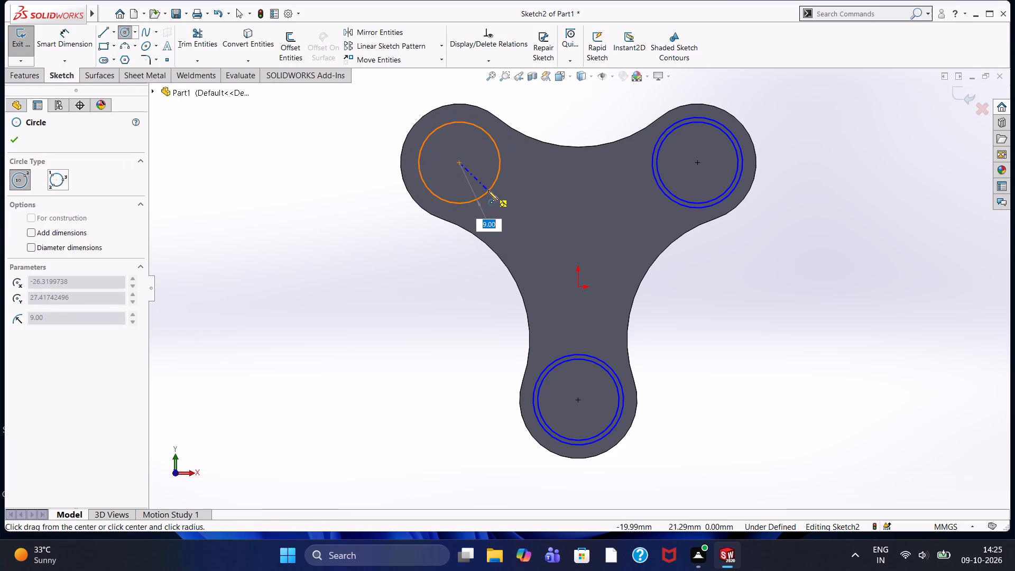
pyautogui.write('10')
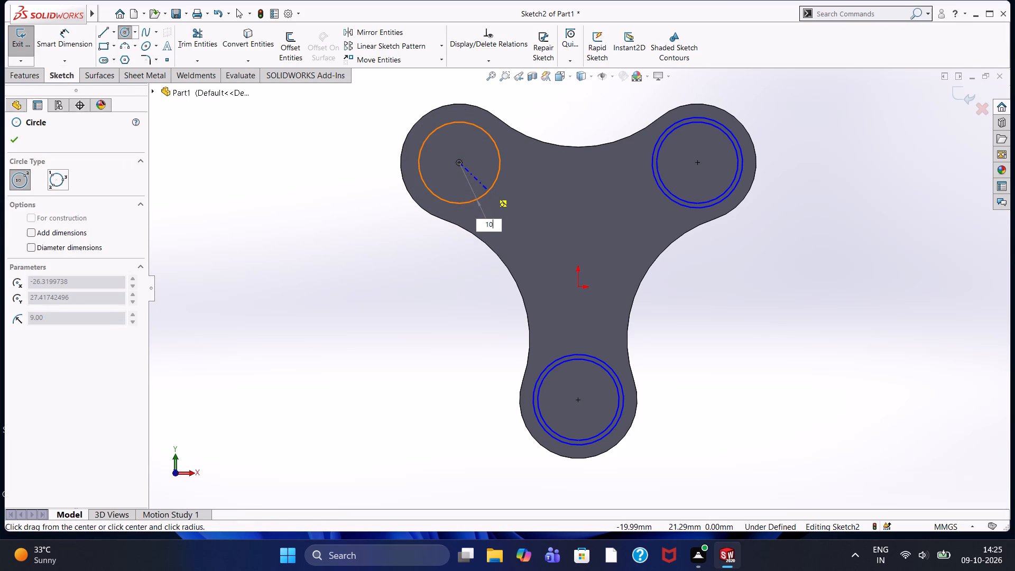
pyautogui.press('Return')
pyautogui.click(15, 145)
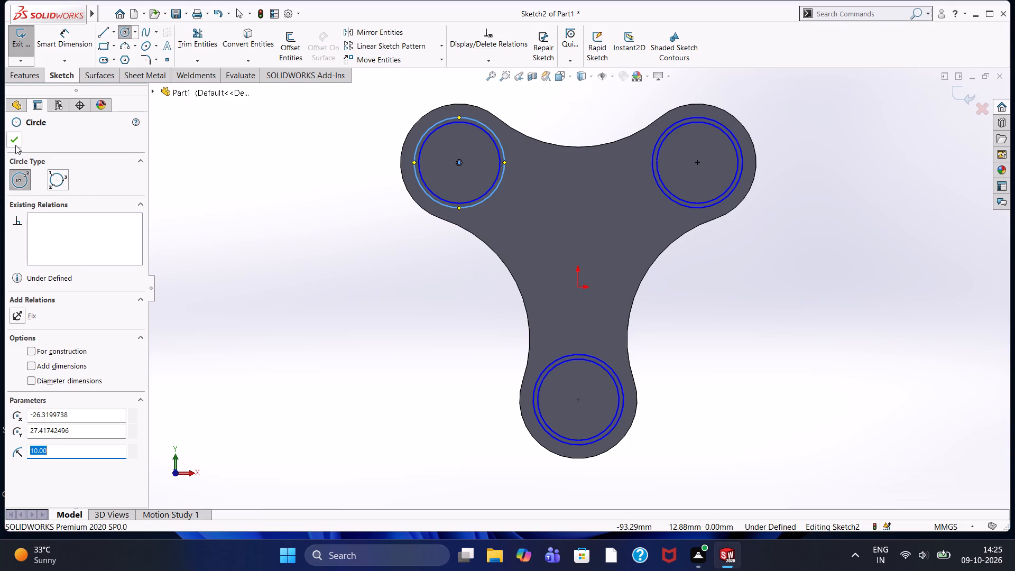
pyautogui.doubleClick(453, 315)
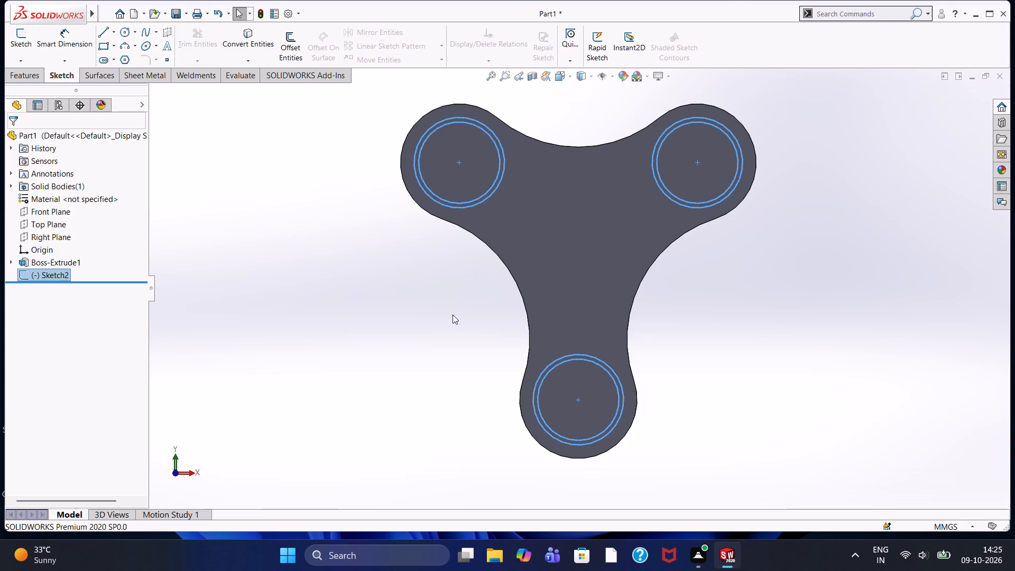
pyautogui.click(465, 348)
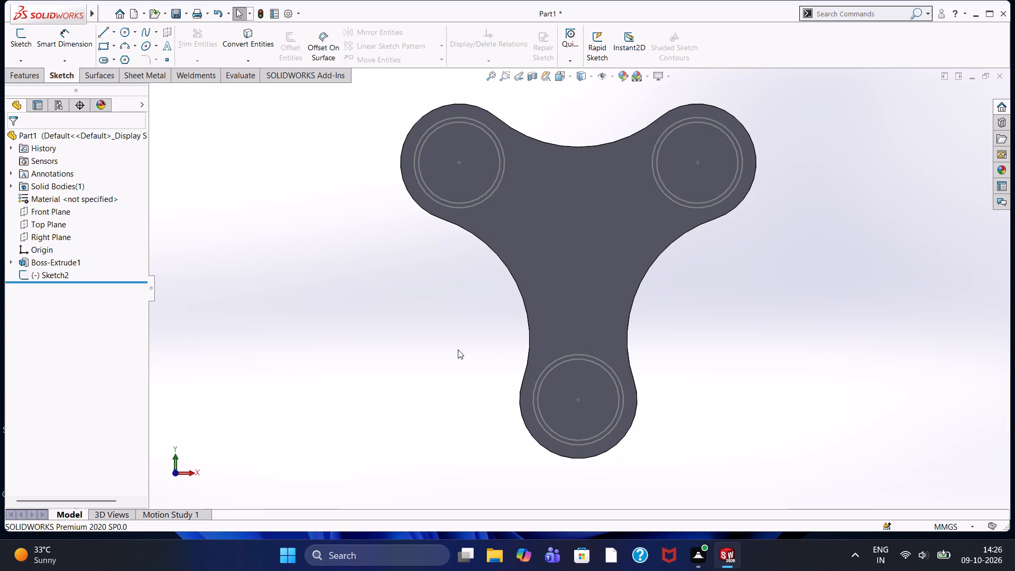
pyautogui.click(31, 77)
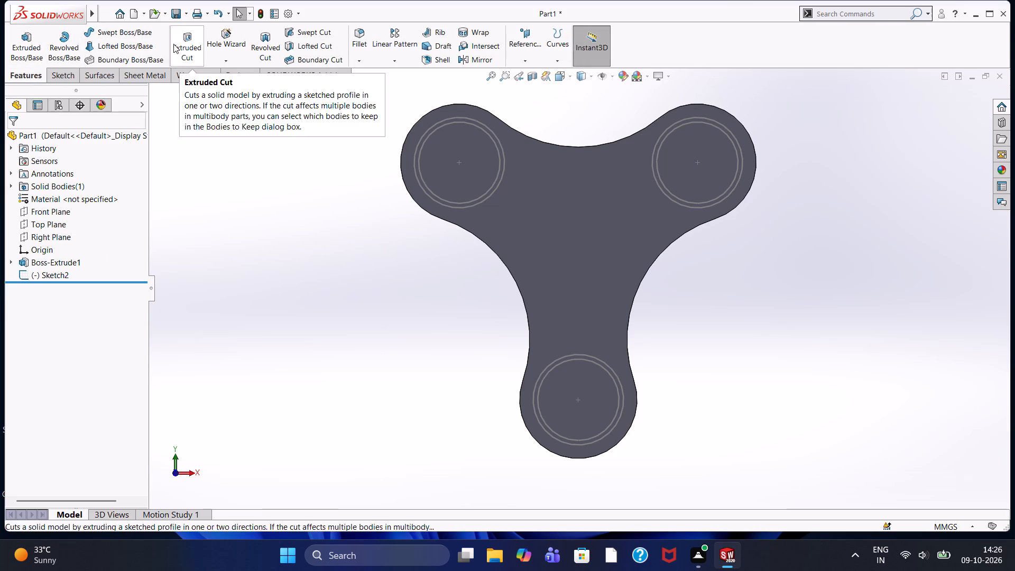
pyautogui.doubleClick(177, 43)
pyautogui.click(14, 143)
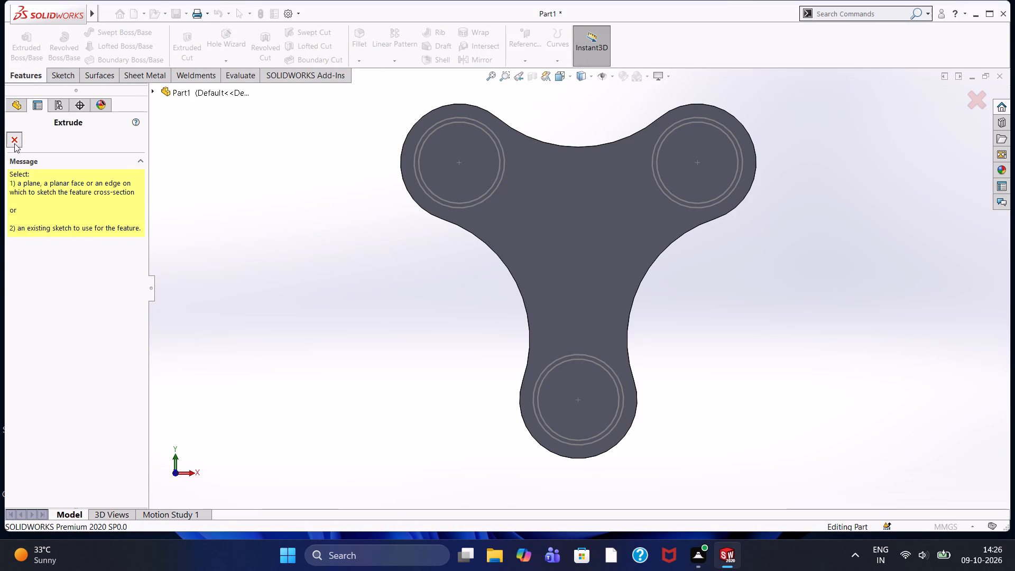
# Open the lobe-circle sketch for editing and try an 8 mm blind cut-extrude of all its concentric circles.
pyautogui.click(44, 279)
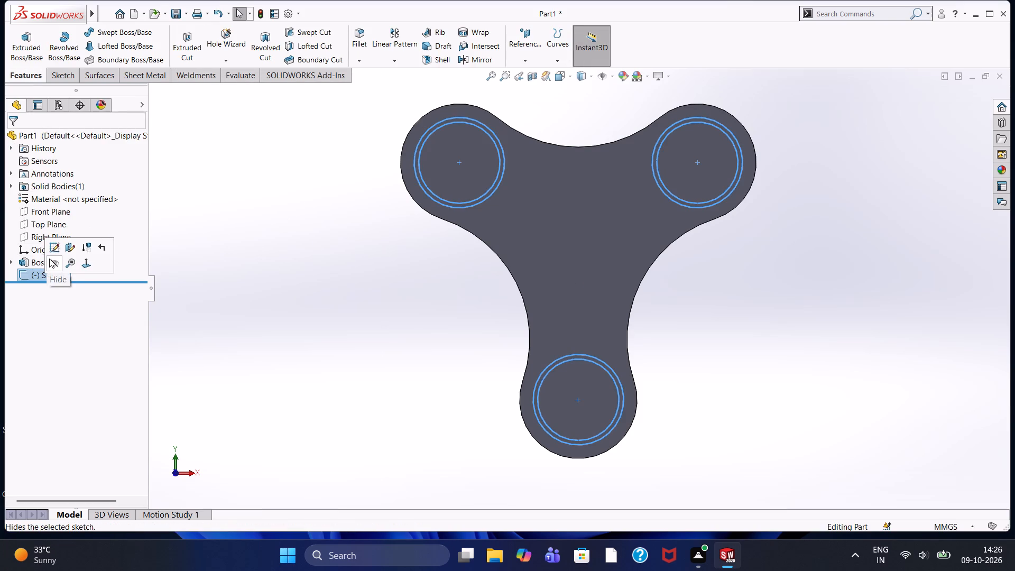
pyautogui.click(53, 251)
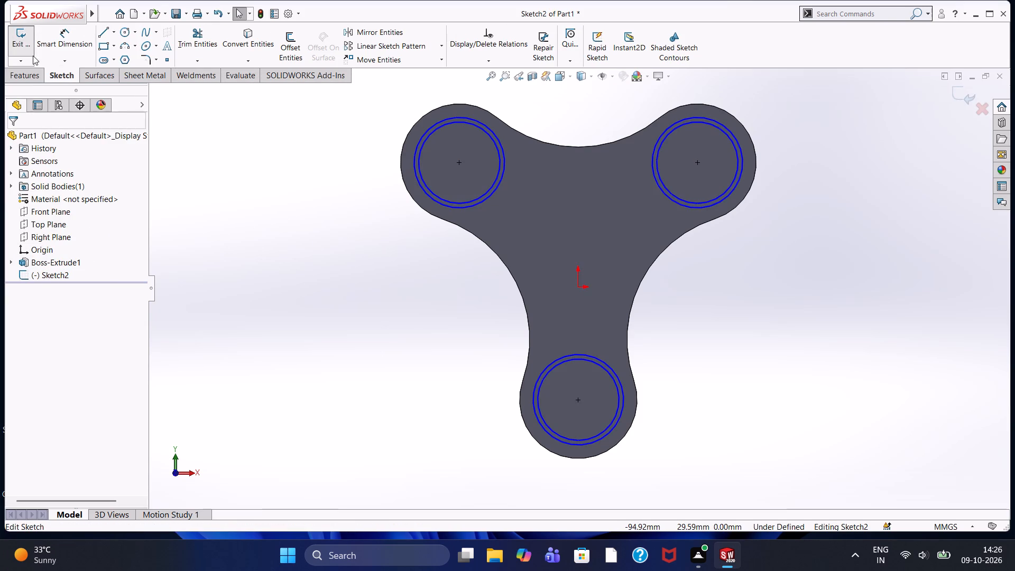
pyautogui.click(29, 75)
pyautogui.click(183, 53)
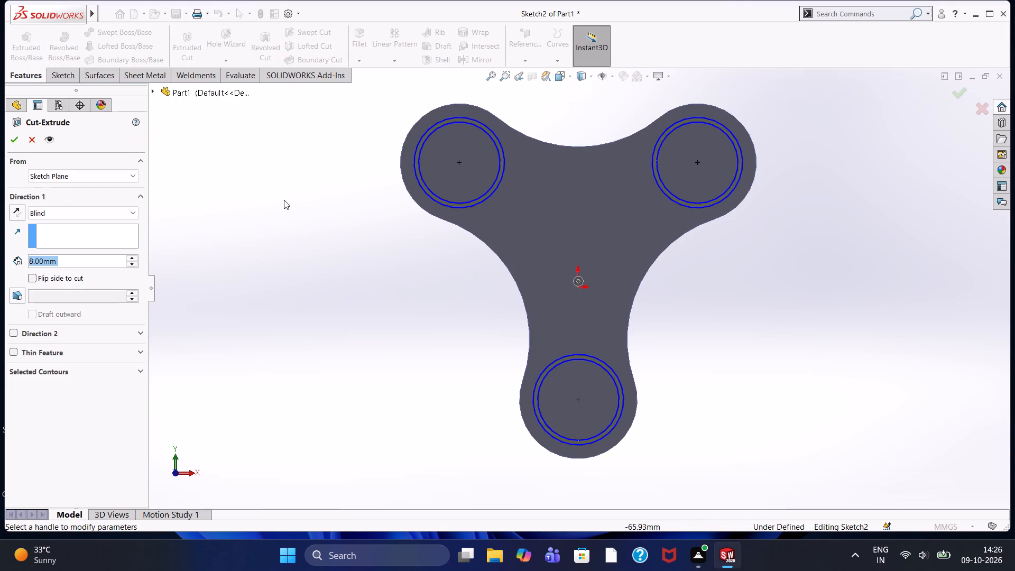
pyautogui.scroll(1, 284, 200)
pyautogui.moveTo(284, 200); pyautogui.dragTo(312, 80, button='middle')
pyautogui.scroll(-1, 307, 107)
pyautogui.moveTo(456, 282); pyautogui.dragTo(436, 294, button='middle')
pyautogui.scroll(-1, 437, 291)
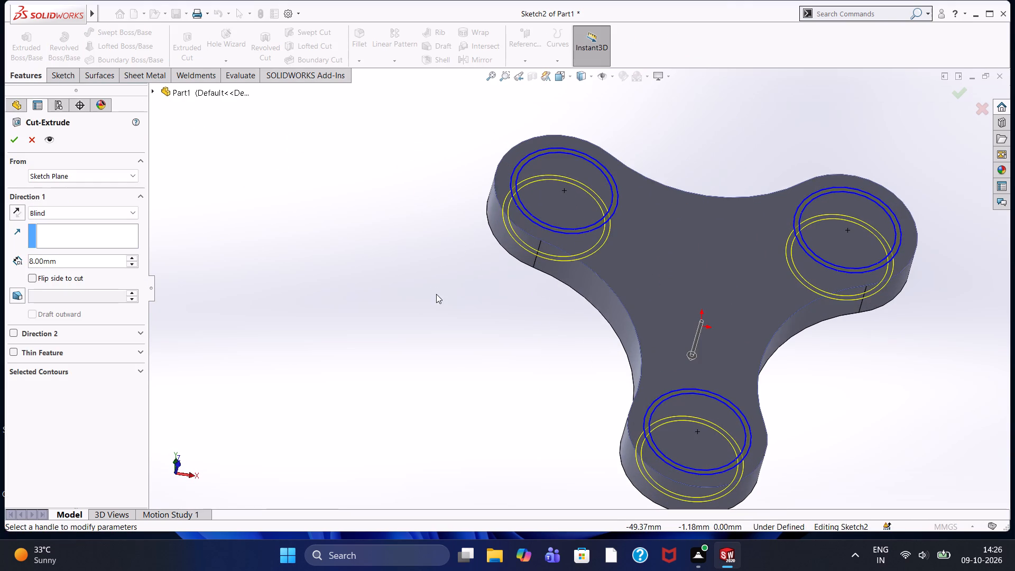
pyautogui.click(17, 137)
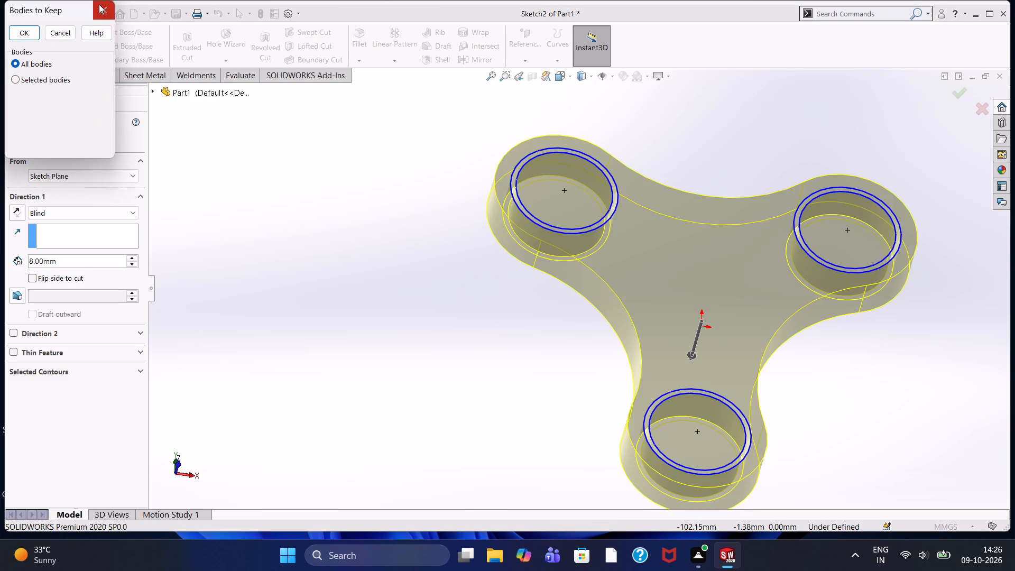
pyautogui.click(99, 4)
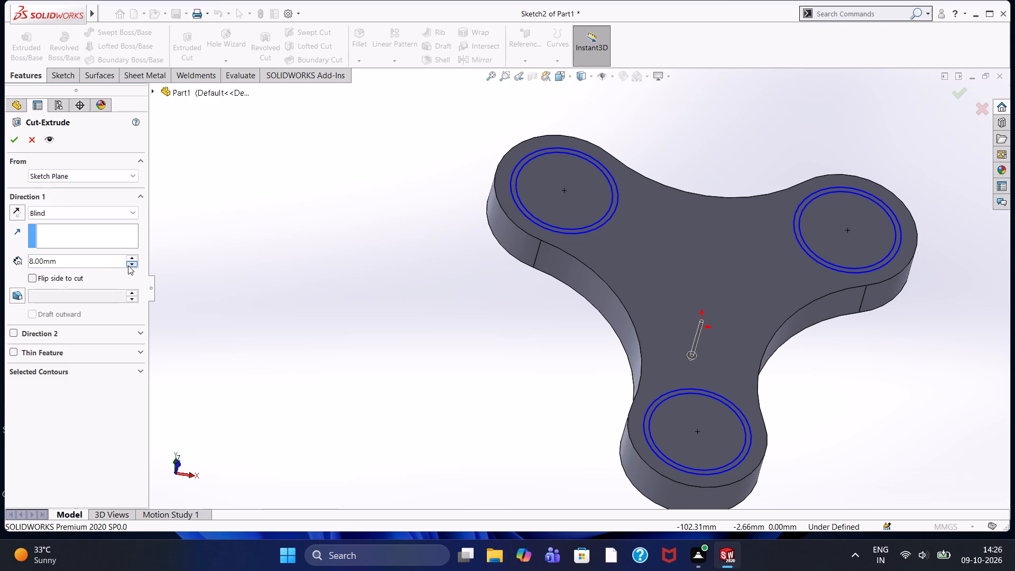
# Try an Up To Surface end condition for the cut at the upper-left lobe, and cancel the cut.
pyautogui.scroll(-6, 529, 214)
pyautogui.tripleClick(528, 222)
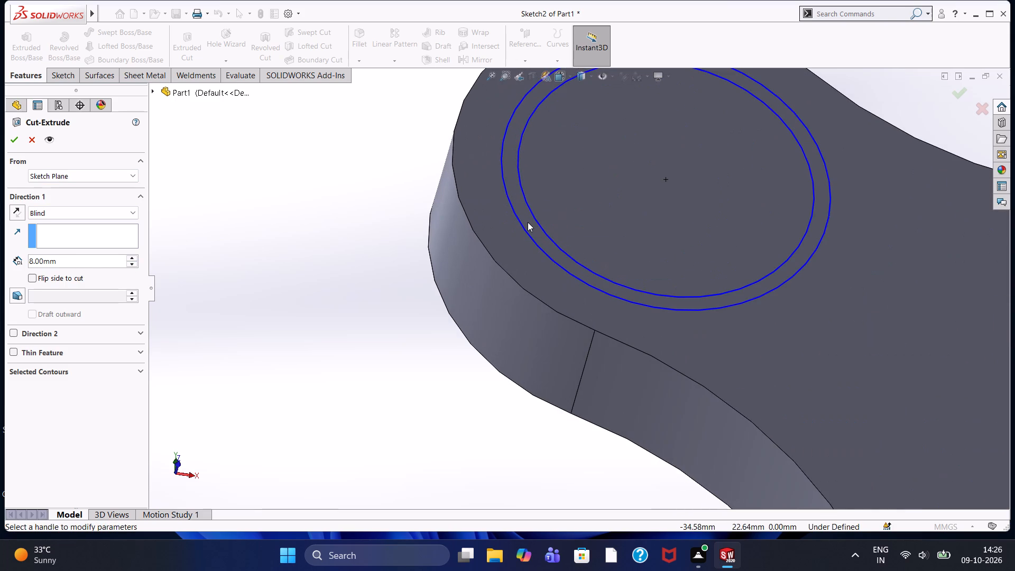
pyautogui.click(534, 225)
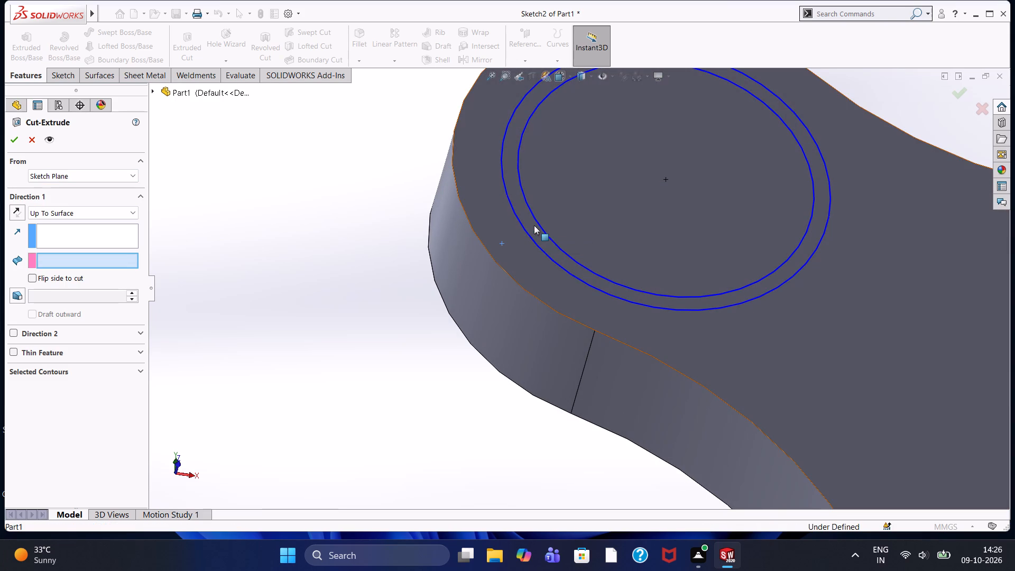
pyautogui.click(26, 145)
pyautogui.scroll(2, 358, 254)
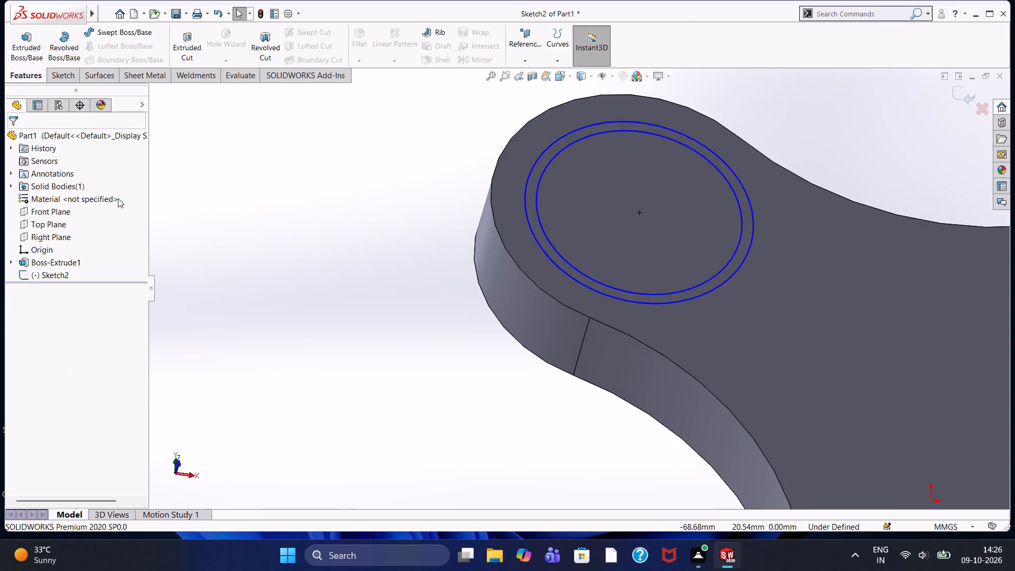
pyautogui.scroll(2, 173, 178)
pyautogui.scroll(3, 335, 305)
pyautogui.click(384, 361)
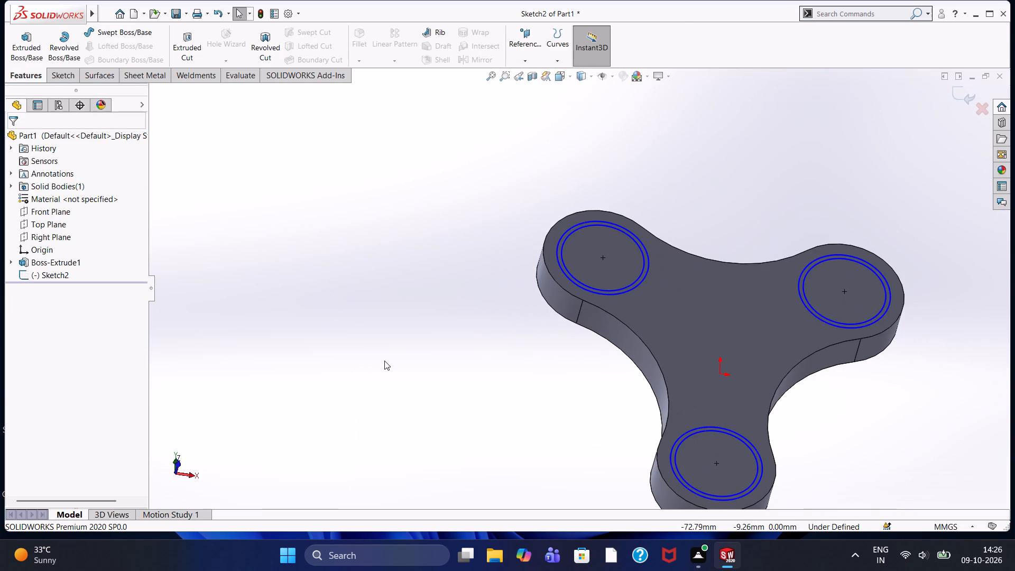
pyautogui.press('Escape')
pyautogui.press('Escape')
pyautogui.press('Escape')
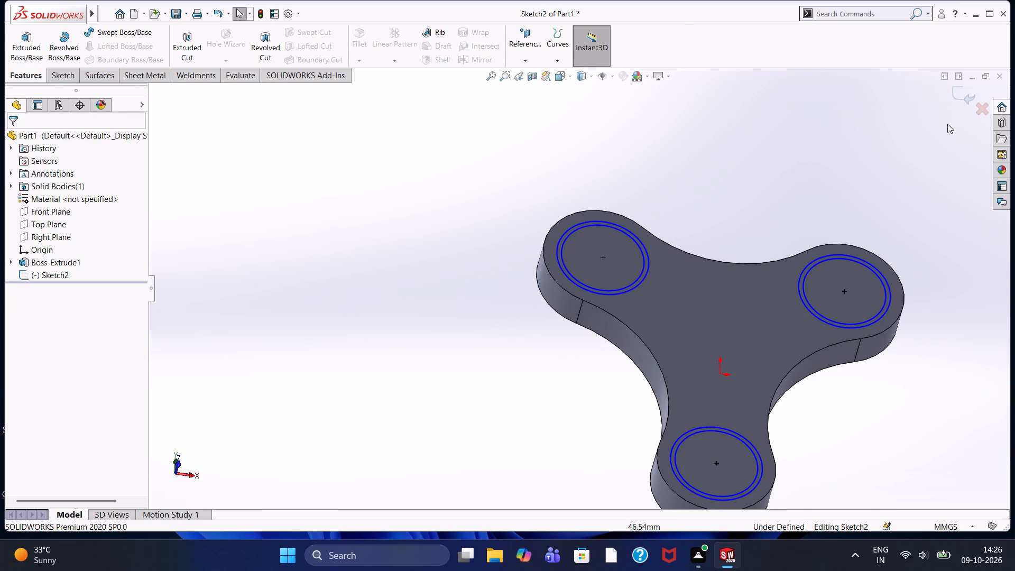
# Undo the circles drawn in all three lobes until the sketch on the plate face is empty.
pyautogui.hotkey('ctrl', 'z')
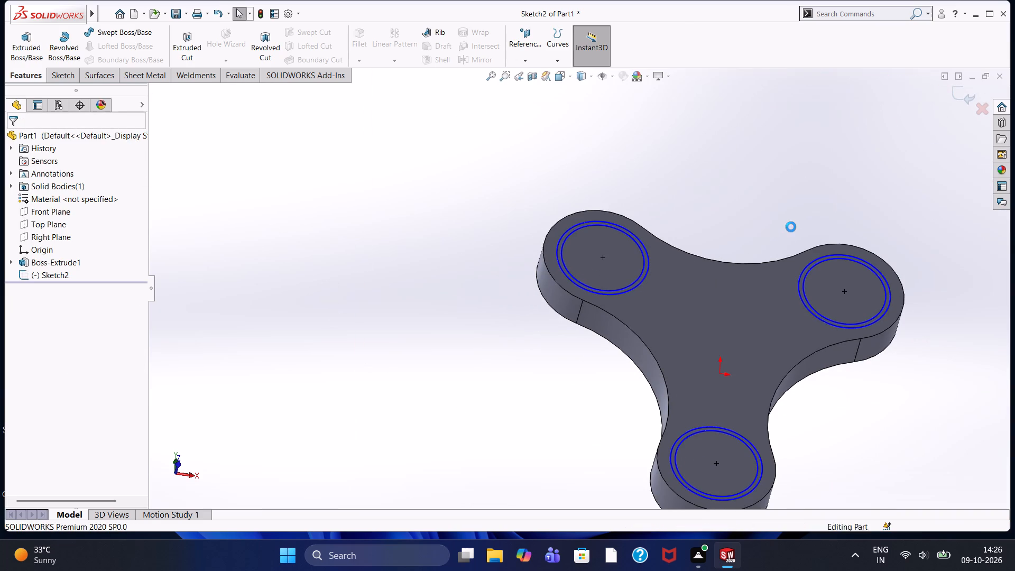
pyautogui.hotkey('ctrl', 'z')
pyautogui.hotkey('ctrl', 'z')
pyautogui.hotkey('ctrl', 'z')
pyautogui.hotkey('ctrl', 'z')
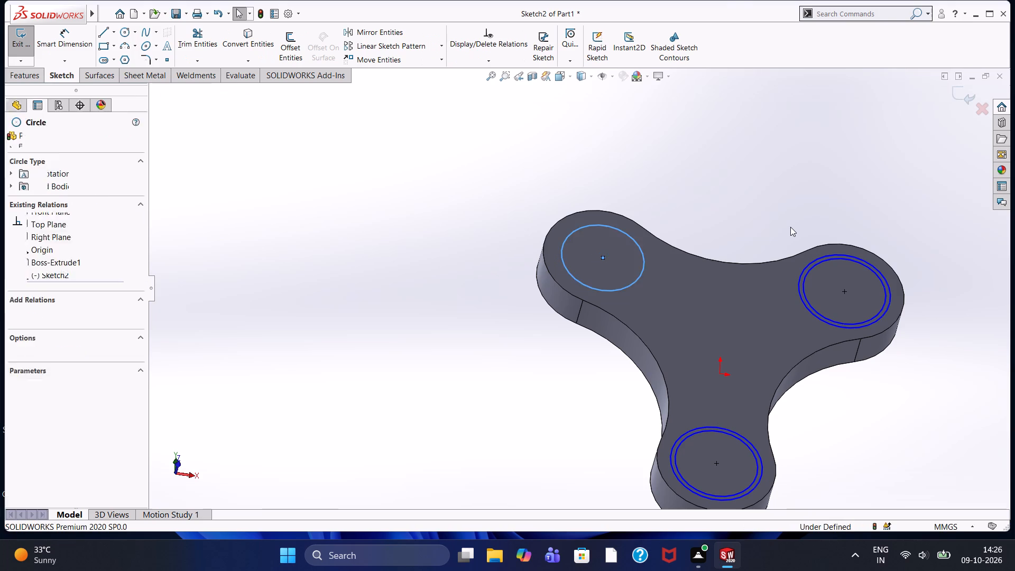
pyautogui.hotkey('ctrl', 'z')
pyautogui.hotkey('ctrl', 'z')
pyautogui.hotkey('ctrl', 'z')
pyautogui.hotkey('ctrl', 'z')
pyautogui.hotkey('ctrl', 'z')
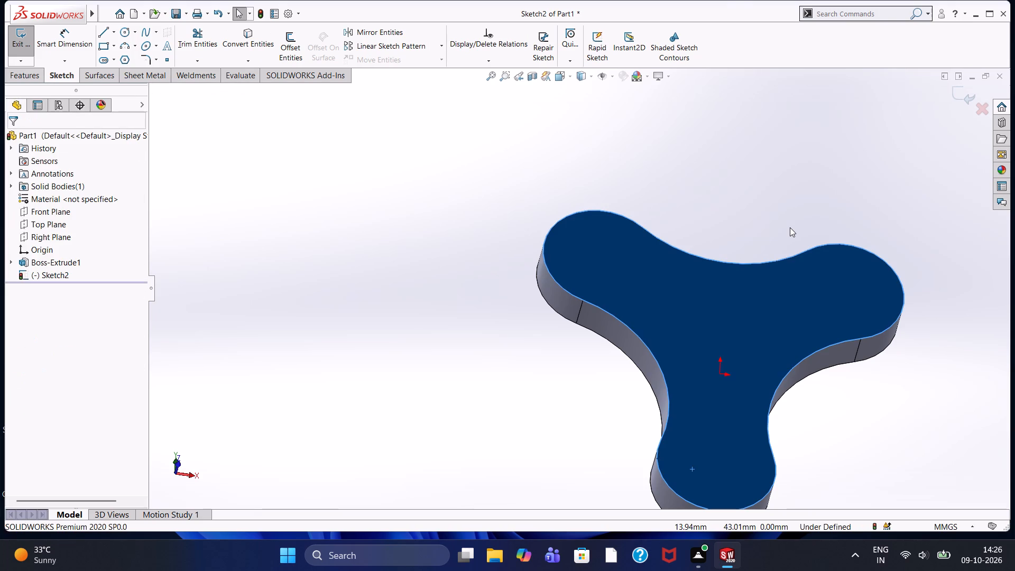
# Draw a circle of 5 mm radius centred on the lower lobe's arc centre.
pyautogui.hotkey('ctrl', '8')
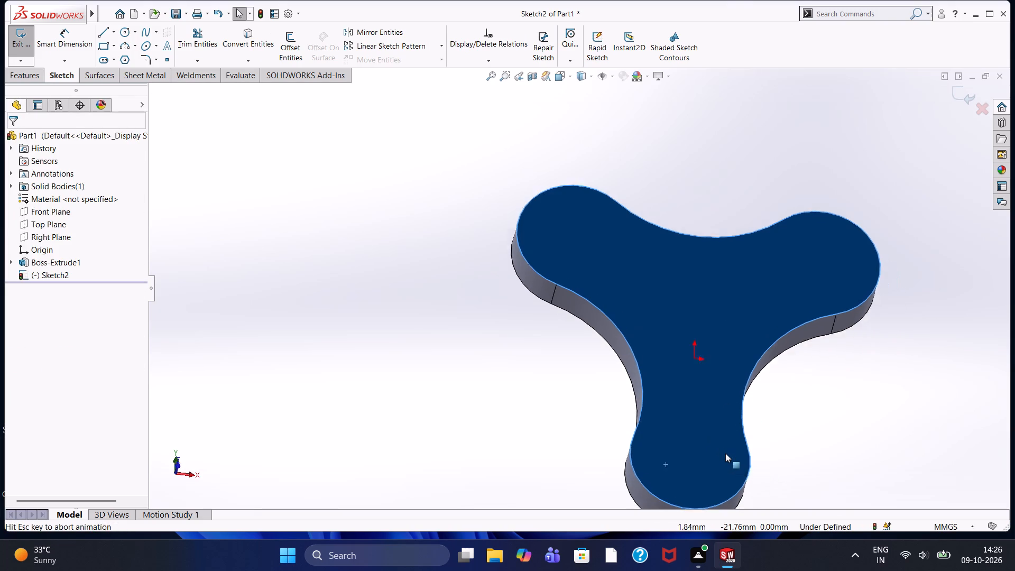
pyautogui.click(356, 363)
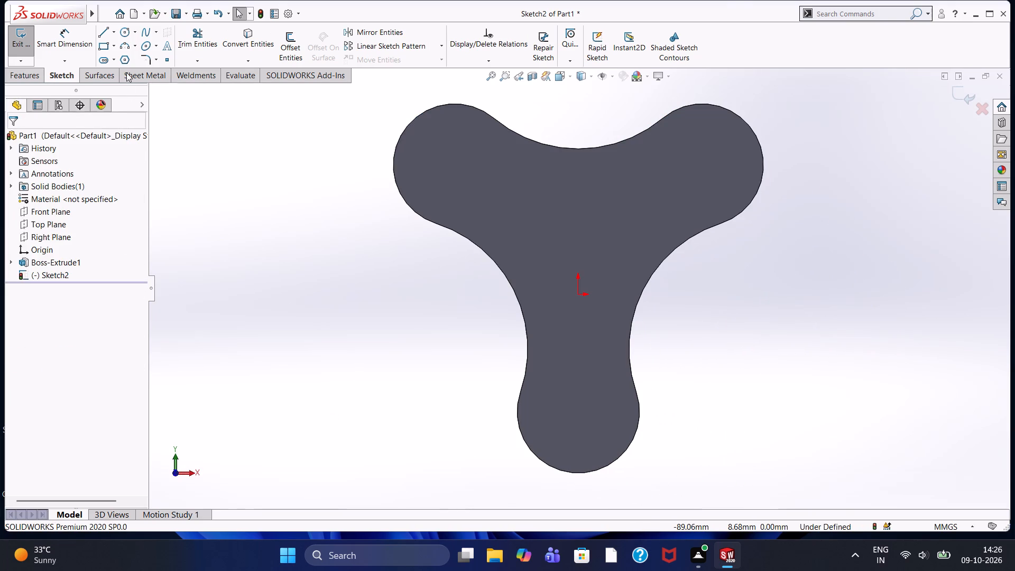
pyautogui.click(123, 36)
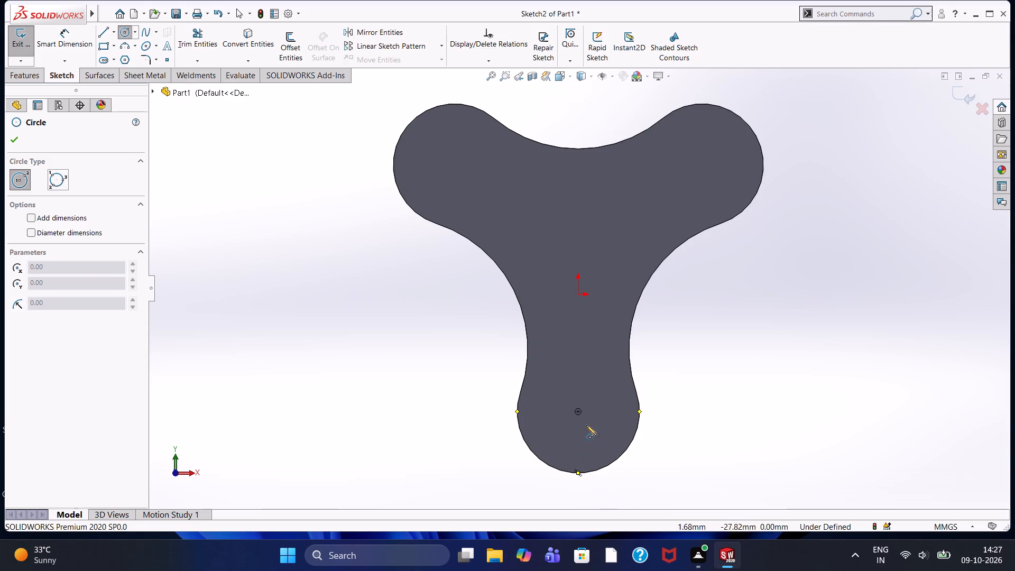
pyautogui.click(578, 412)
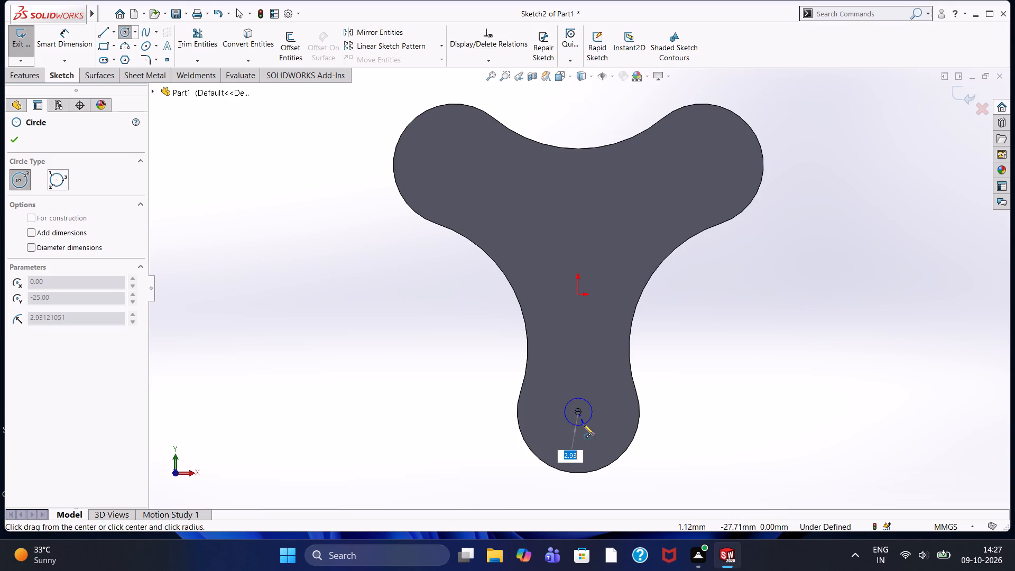
pyautogui.press('5')
pyautogui.press('Return')
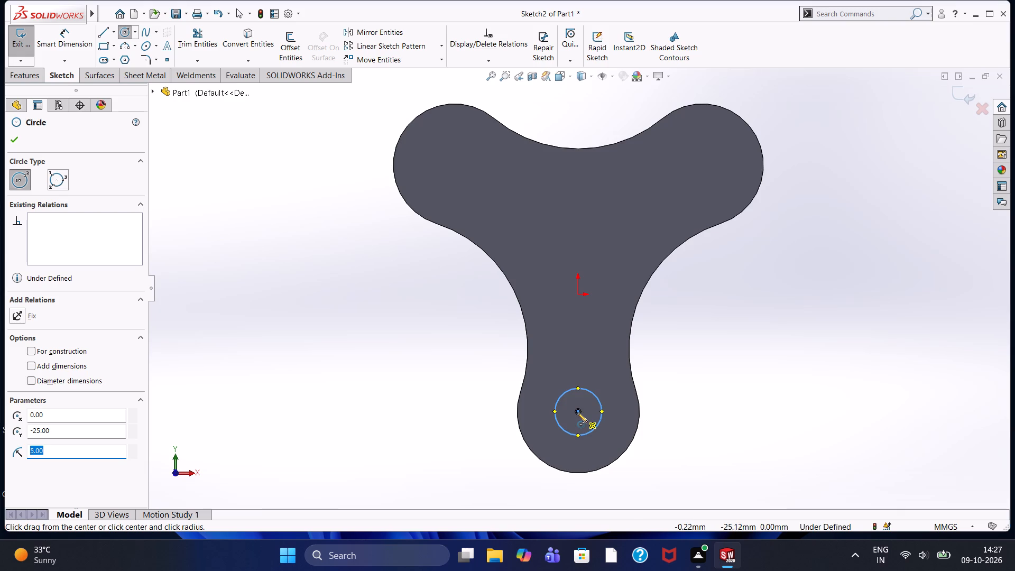
# Draw a concentric circle of 6 mm radius around the lower lobe's 5 mm radius circle.
pyautogui.click(577, 412)
pyautogui.rightClick(584, 425)
pyautogui.press('6')
pyautogui.press('Return')
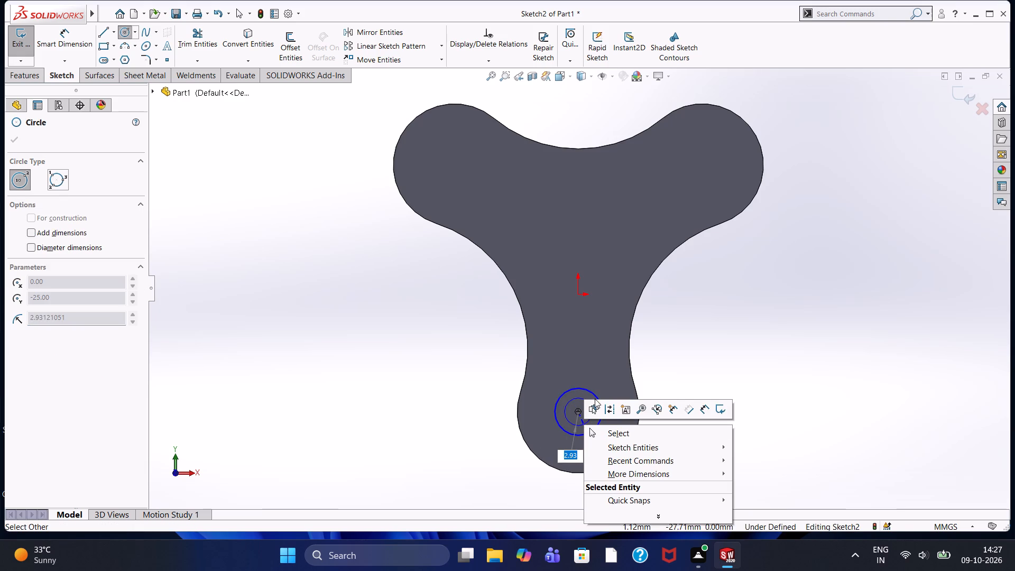
pyautogui.press('Escape')
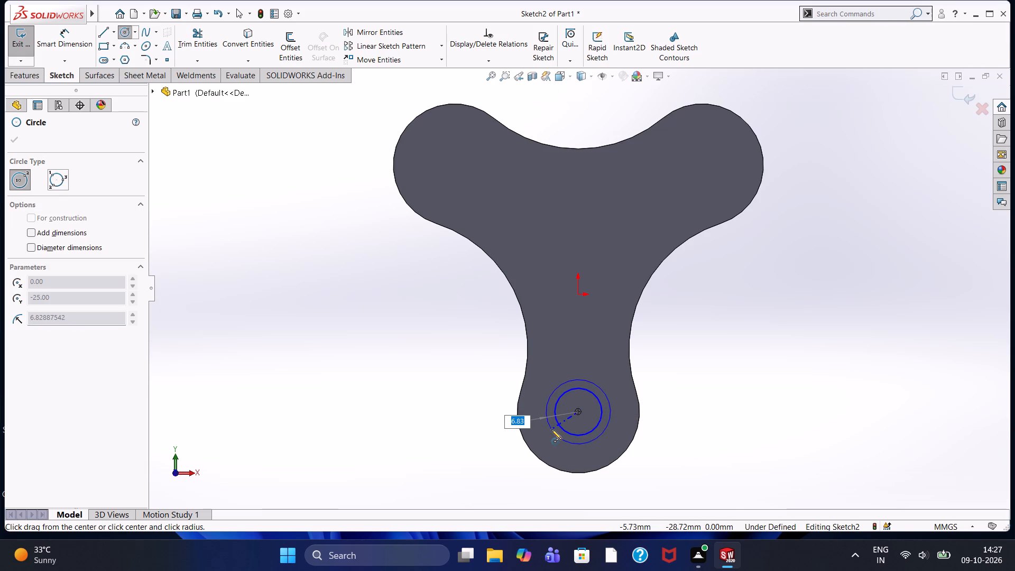
pyautogui.press('6')
pyautogui.press('Return')
pyautogui.press('Escape')
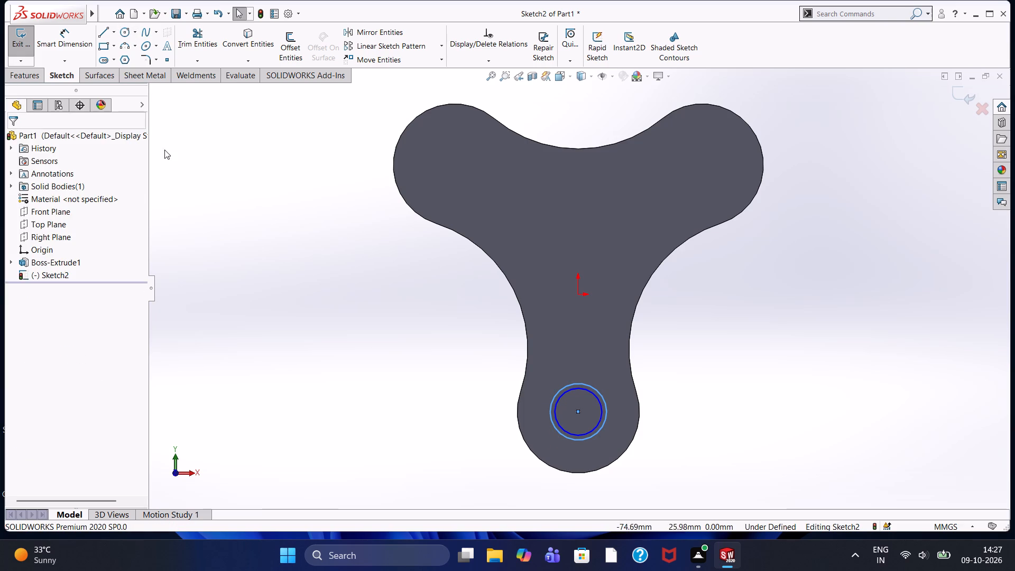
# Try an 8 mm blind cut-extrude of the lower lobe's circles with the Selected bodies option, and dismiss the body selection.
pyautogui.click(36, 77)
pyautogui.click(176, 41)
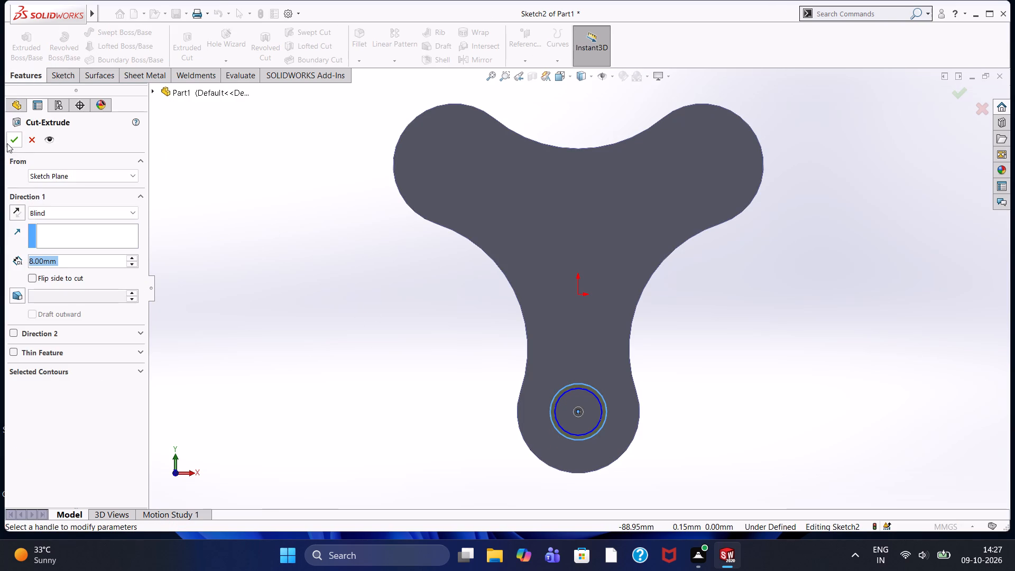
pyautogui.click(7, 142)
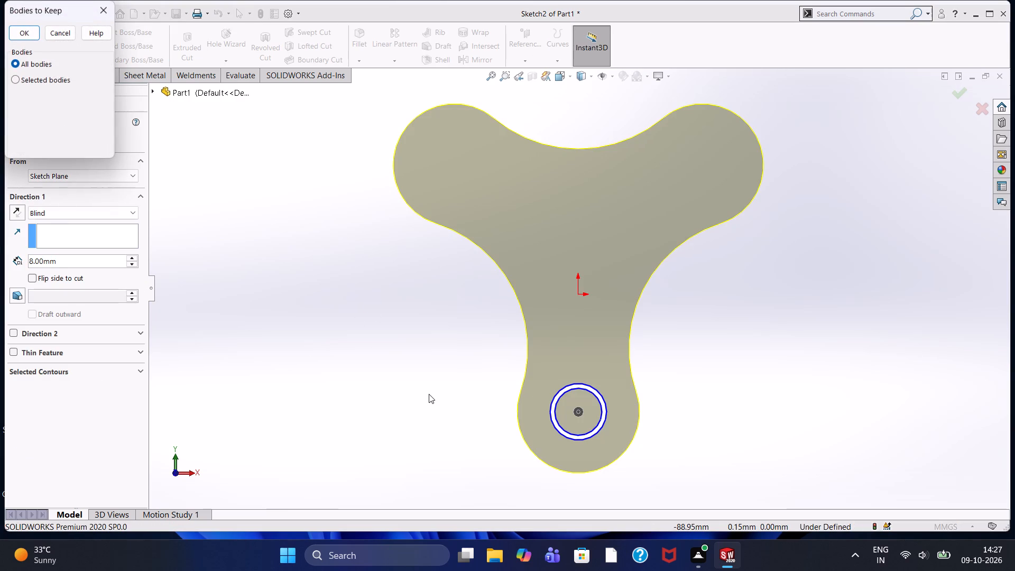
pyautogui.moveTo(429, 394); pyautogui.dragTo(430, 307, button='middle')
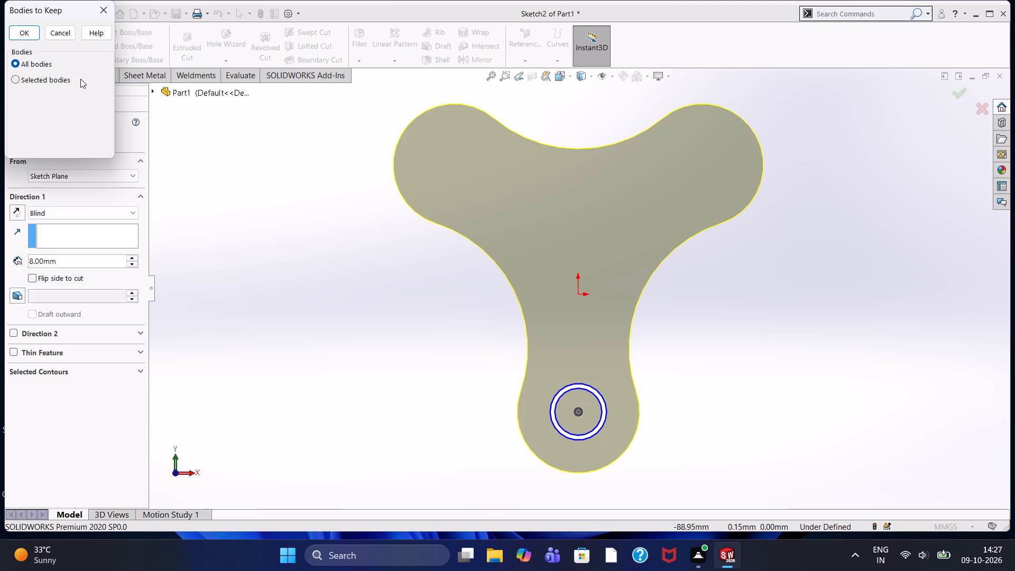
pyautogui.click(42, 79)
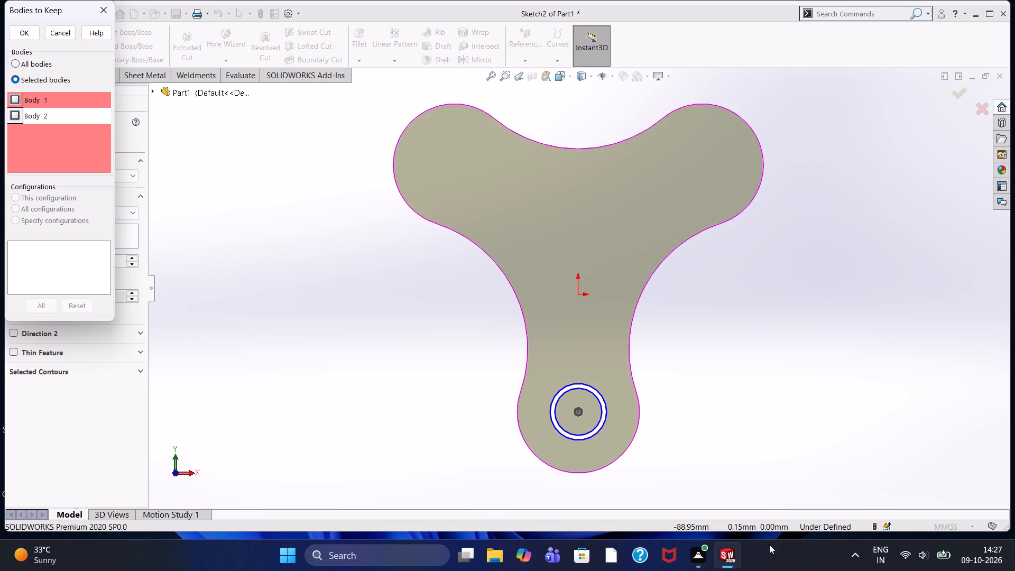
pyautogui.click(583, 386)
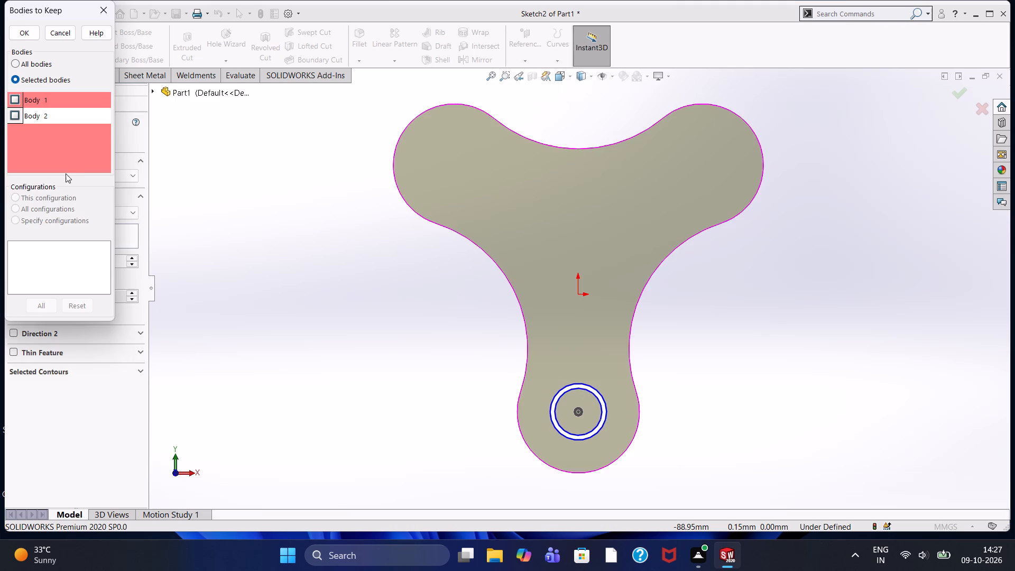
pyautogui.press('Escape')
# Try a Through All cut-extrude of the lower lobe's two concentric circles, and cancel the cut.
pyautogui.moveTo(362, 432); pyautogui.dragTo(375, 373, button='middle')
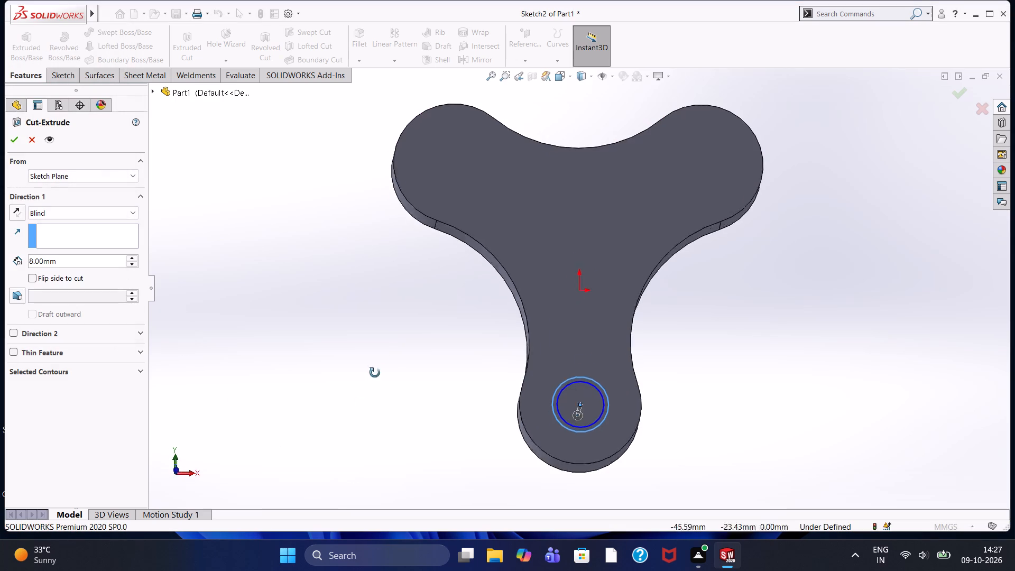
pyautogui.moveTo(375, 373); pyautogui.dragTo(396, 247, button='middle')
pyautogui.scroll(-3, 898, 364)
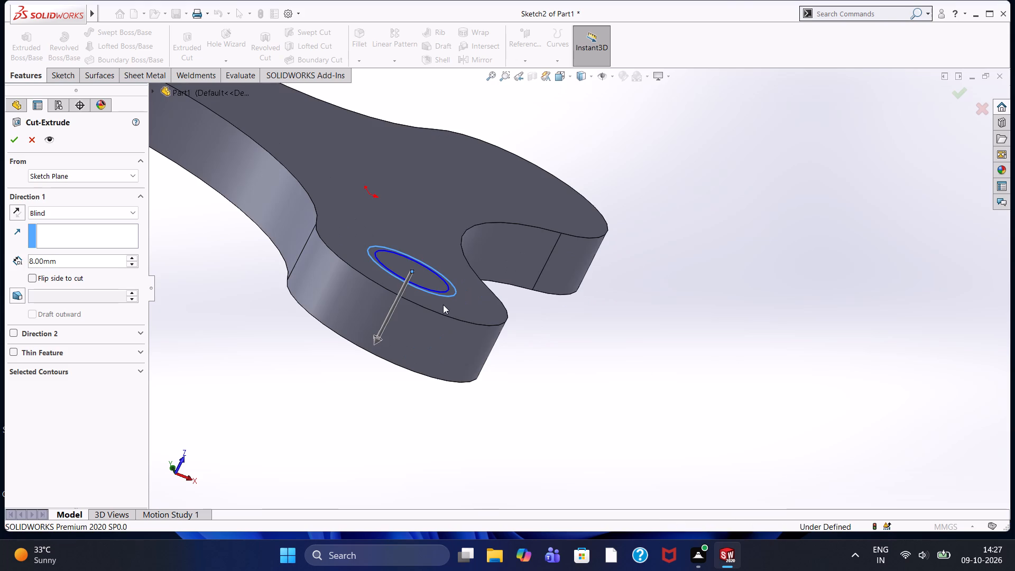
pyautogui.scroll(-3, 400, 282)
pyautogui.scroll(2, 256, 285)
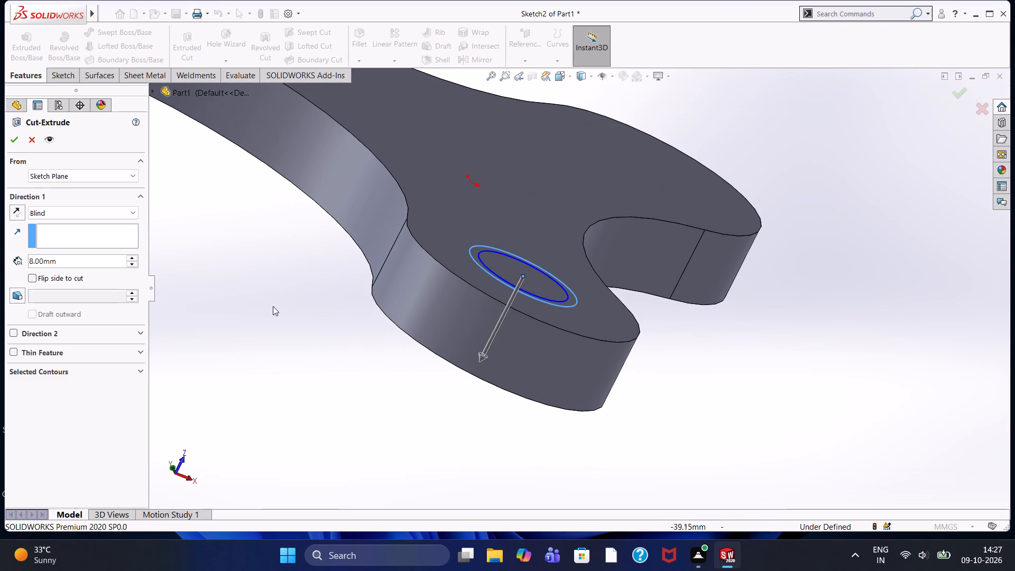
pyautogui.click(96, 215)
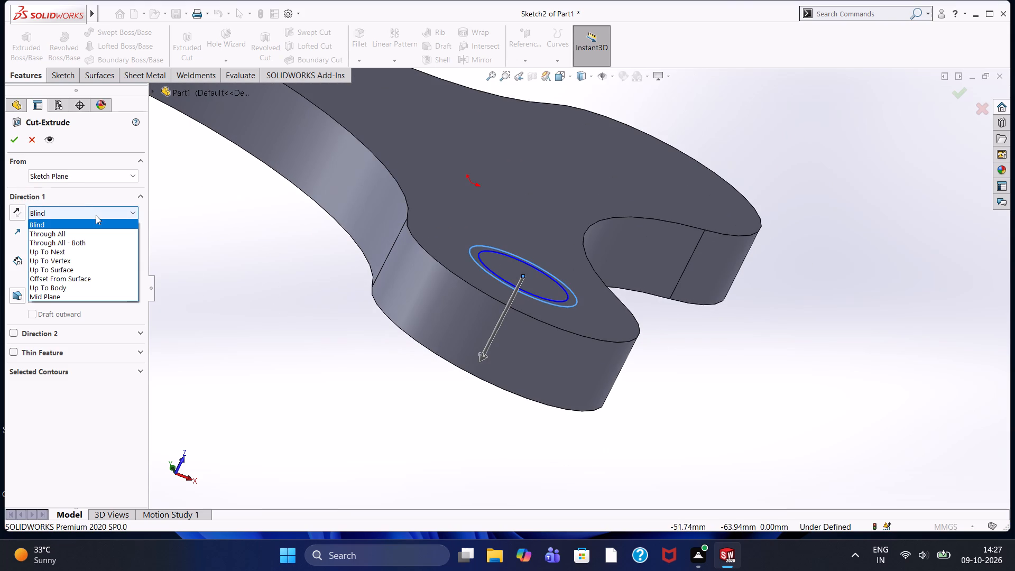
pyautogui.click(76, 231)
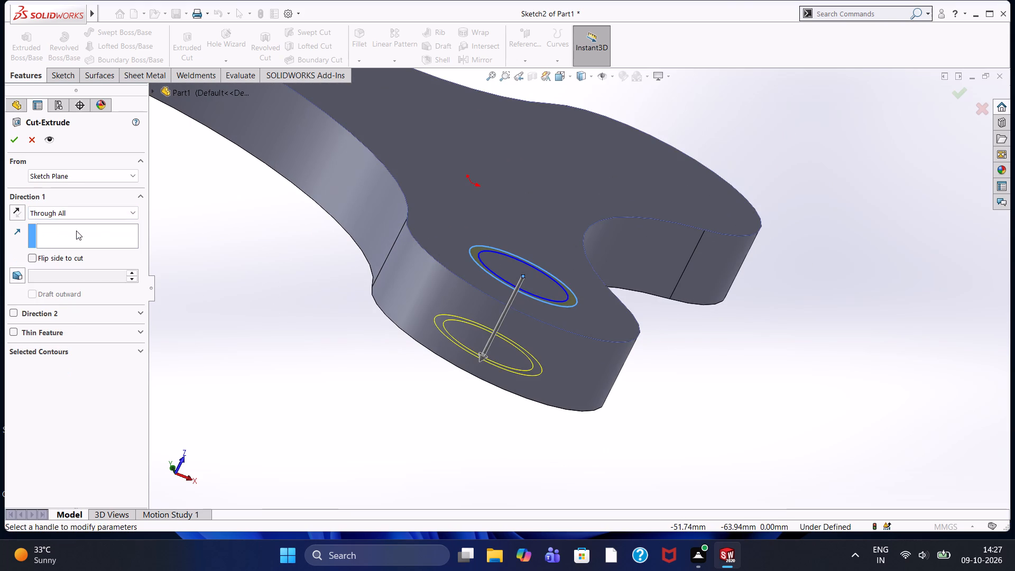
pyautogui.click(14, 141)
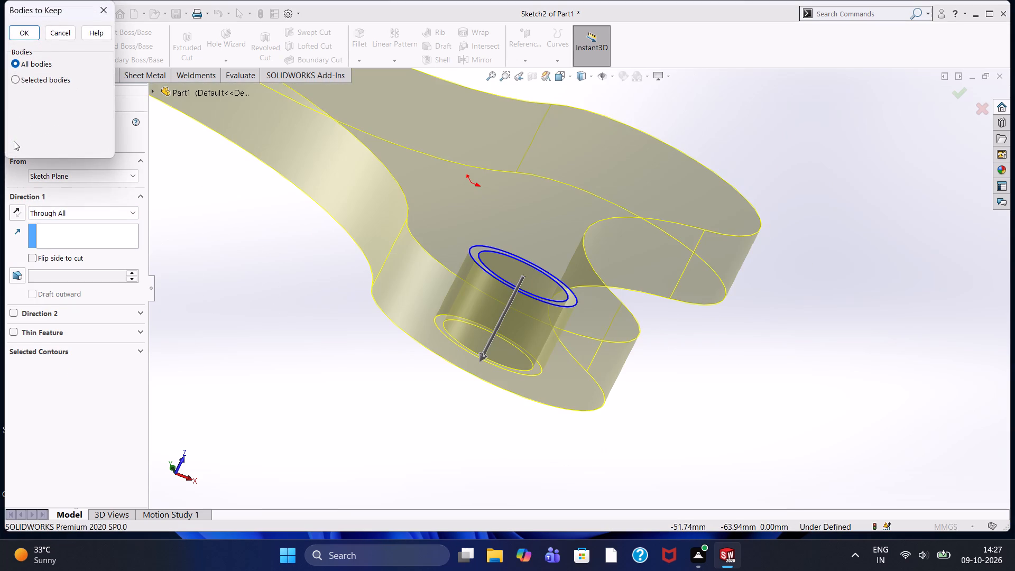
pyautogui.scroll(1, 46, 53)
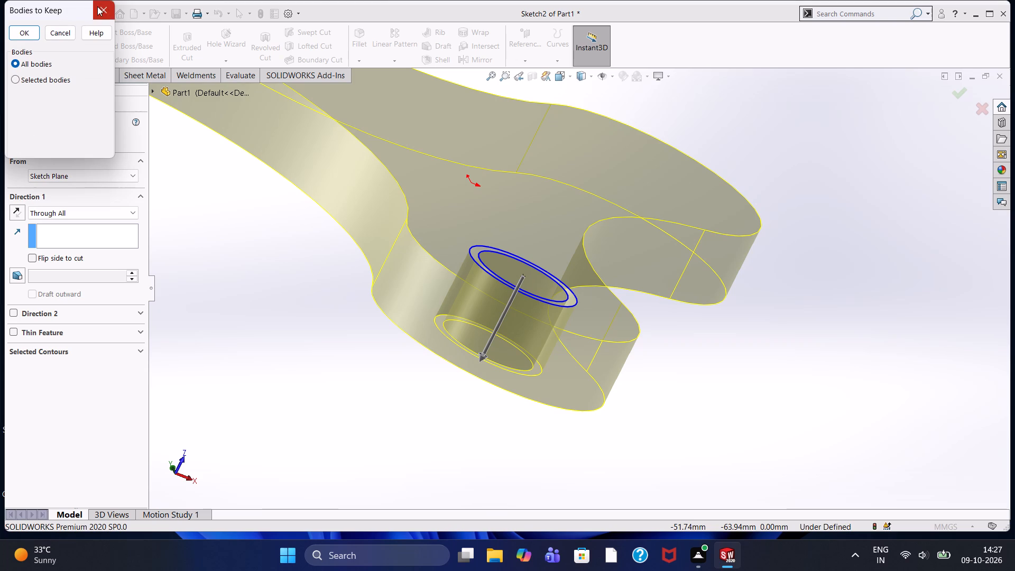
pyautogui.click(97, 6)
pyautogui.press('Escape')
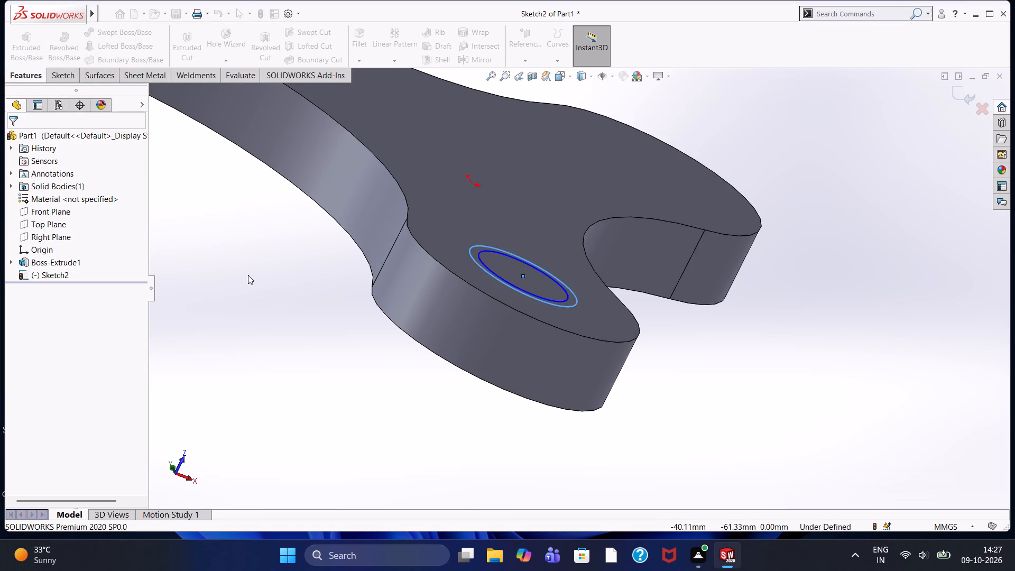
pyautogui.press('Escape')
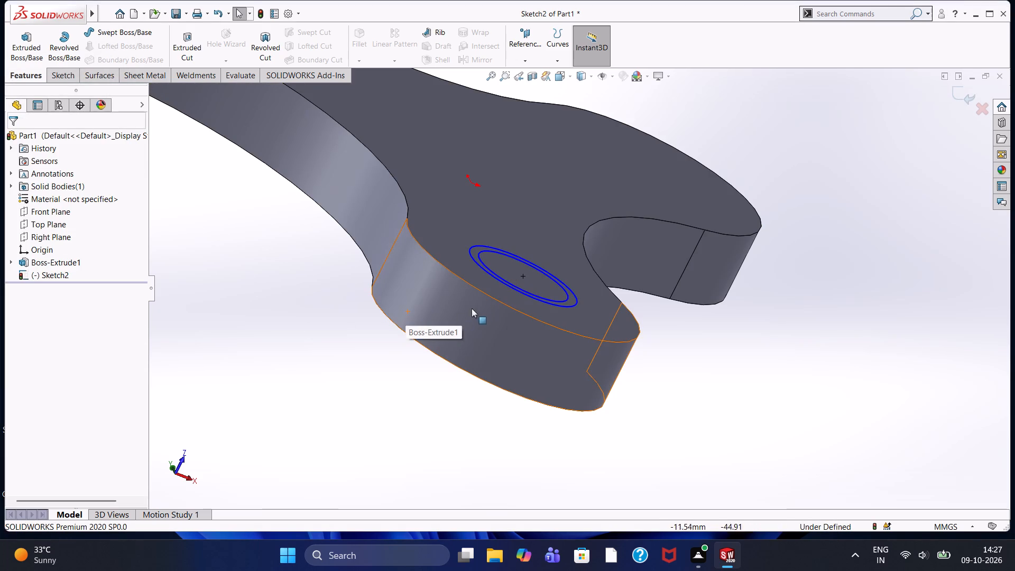
# Delete the outer 6 mm radius circle from the lower lobe's sketch.
pyautogui.click(496, 277)
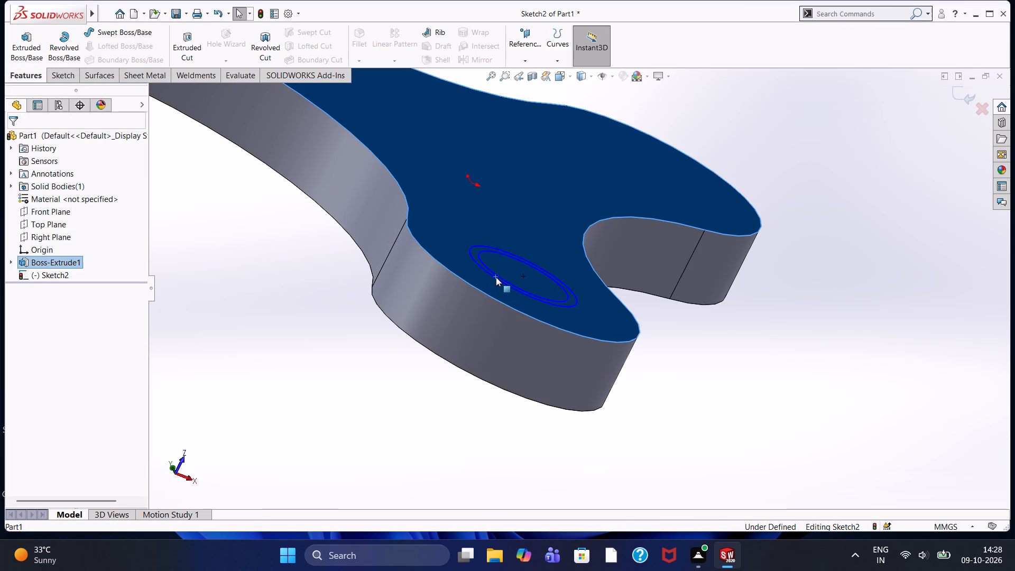
pyautogui.press('Escape')
pyautogui.scroll(-6, 500, 296)
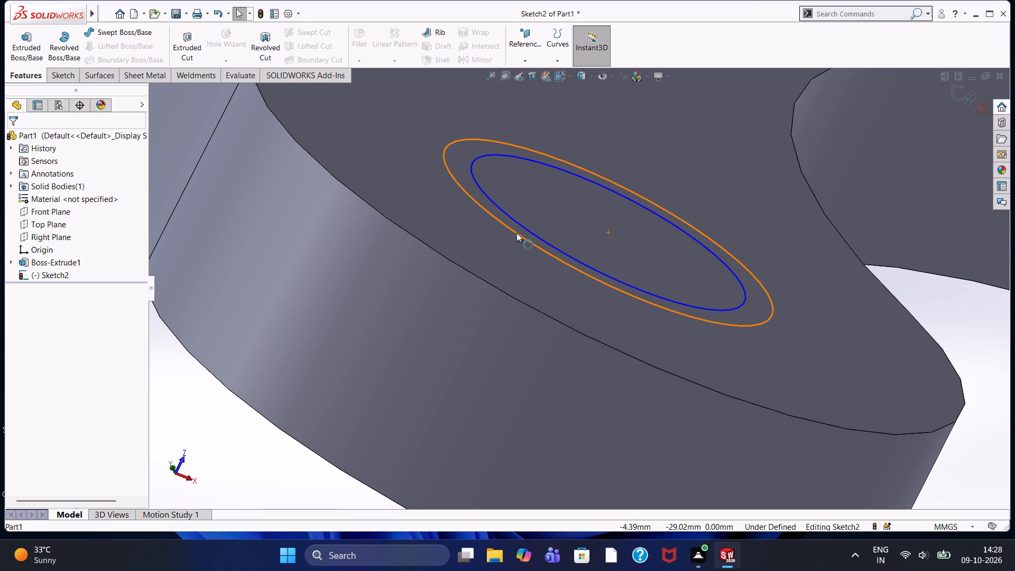
pyautogui.click(516, 233)
pyautogui.press('Delete')
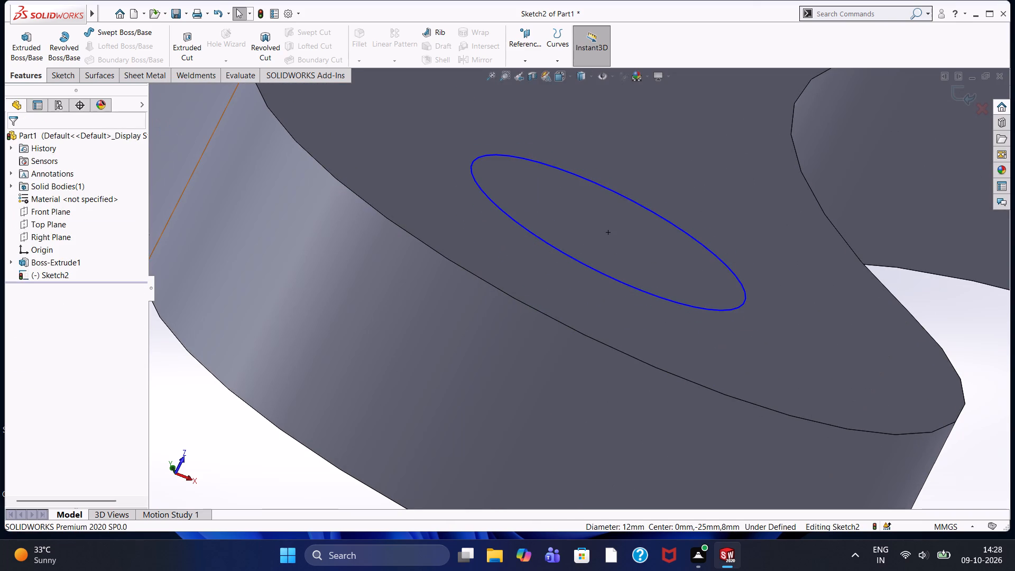
# Cut-extrude the lower lobe's remaining circle with a blind depth of 8 mm.
pyautogui.click(186, 52)
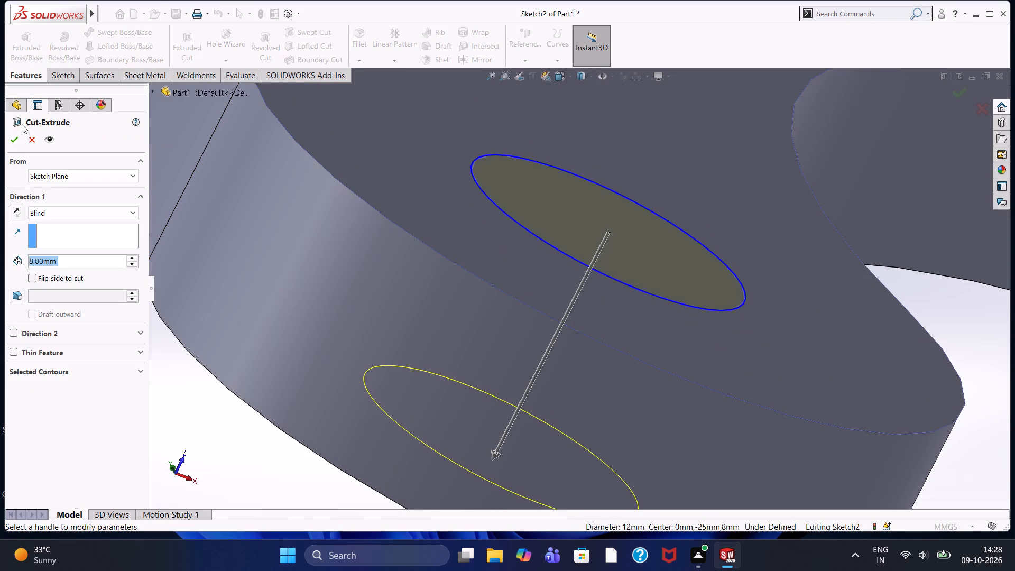
pyautogui.click(10, 143)
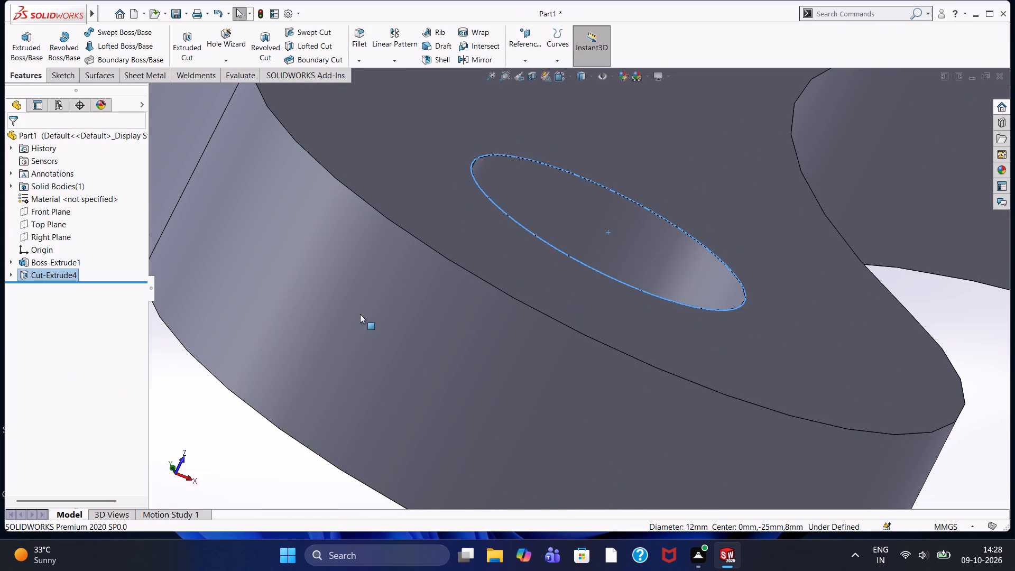
pyautogui.scroll(5, 356, 306)
pyautogui.click(313, 377)
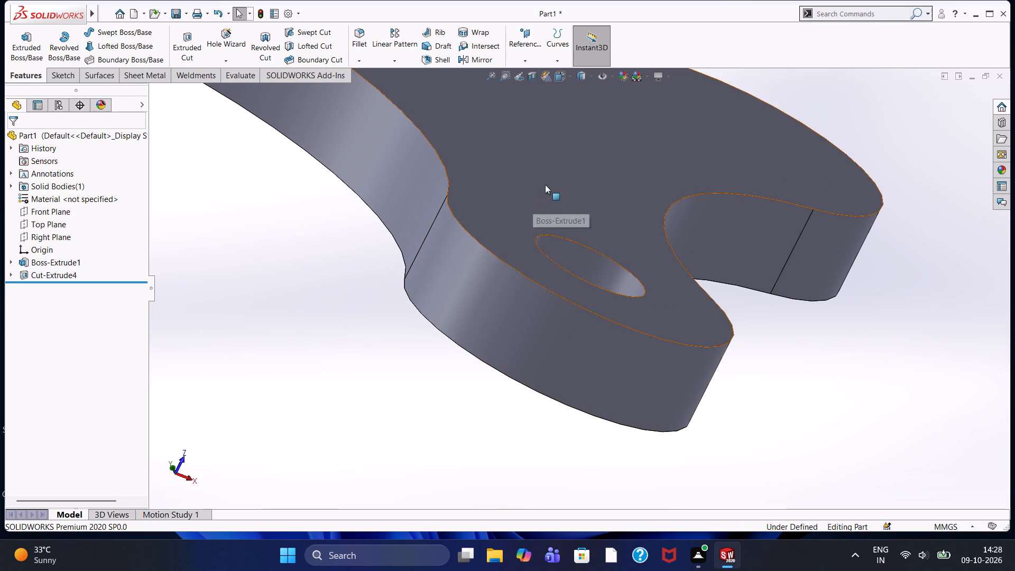
# Start a new sketch on the plate's front face, viewed normal to it.
pyautogui.moveTo(546, 184); pyautogui.dragTo(442, 455, button='middle')
pyautogui.moveTo(506, 283); pyautogui.dragTo(518, 280, button='middle')
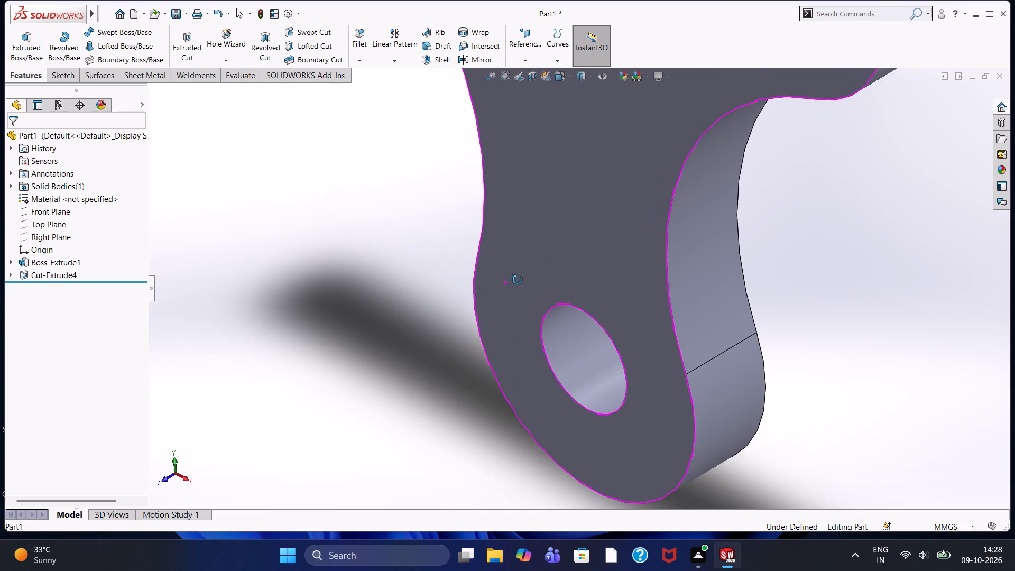
pyautogui.moveTo(518, 280); pyautogui.dragTo(531, 278, button='middle')
pyautogui.scroll(-2, 691, 264)
pyautogui.click(617, 197)
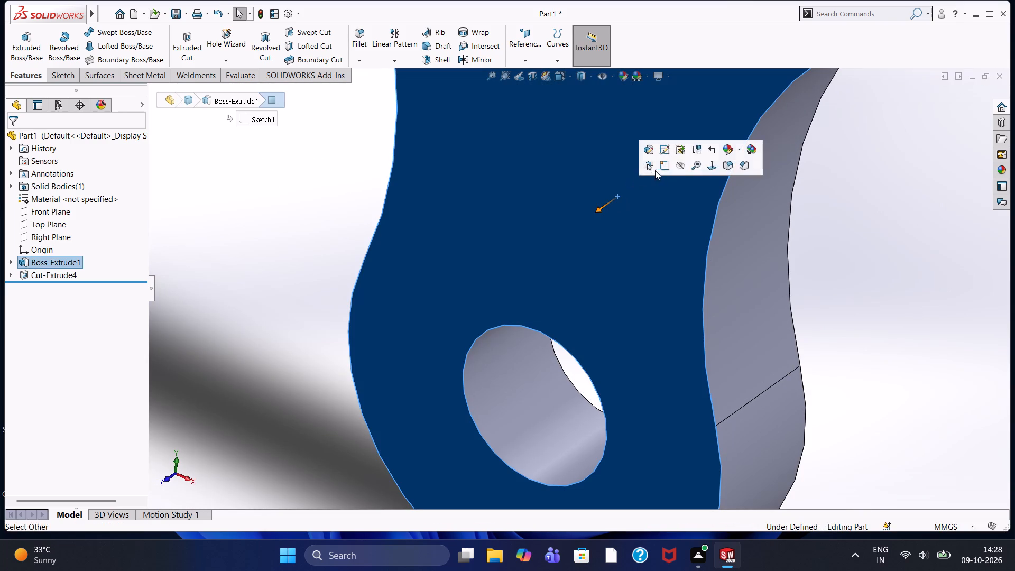
pyautogui.click(660, 170)
pyautogui.hotkey('ctrl', '8')
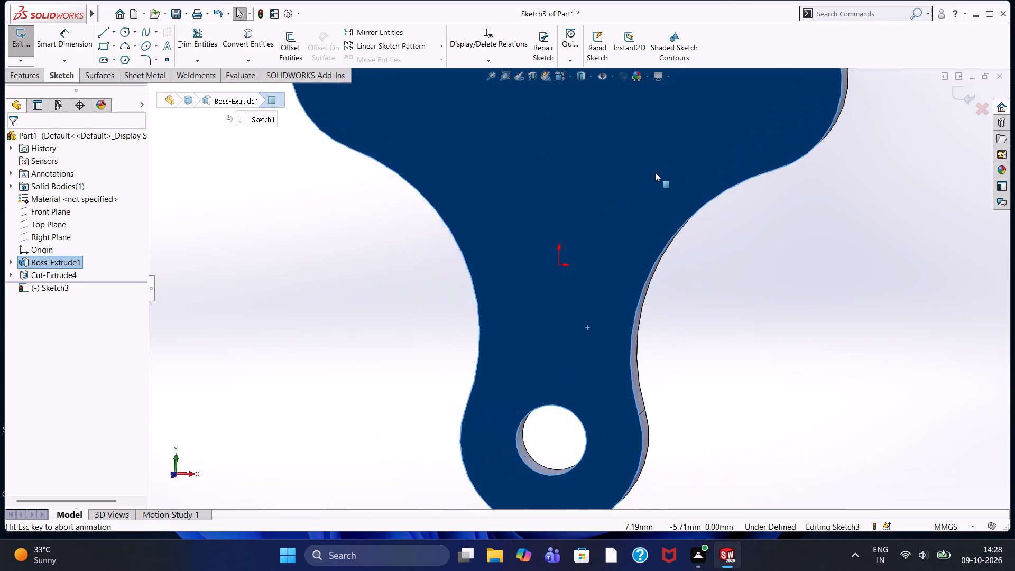
pyautogui.click(410, 260)
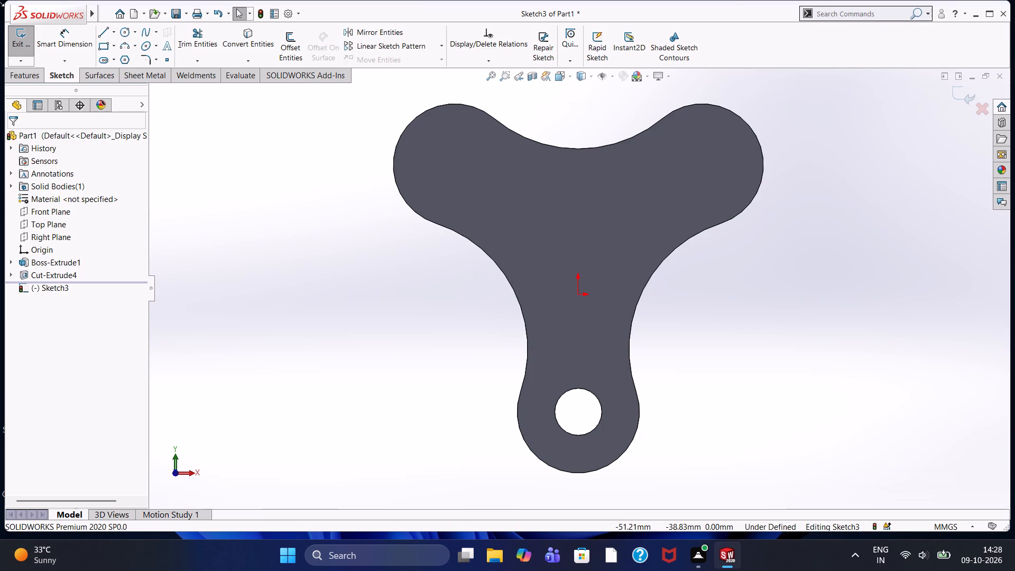
pyautogui.click(342, 179)
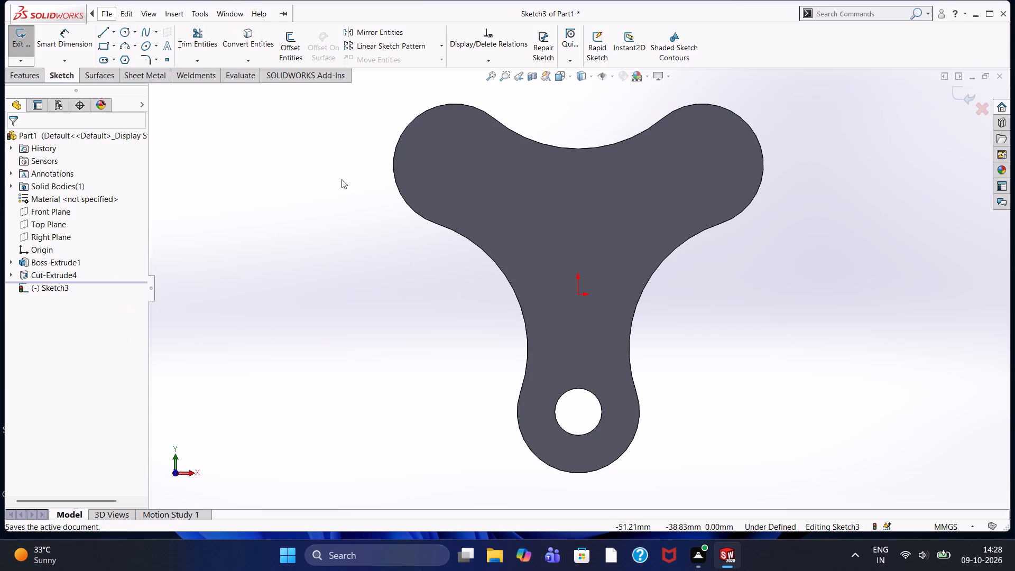
# Draw a circle of 5 mm radius centred on the arc centre of each of the two upper lobes.
pyautogui.click(127, 34)
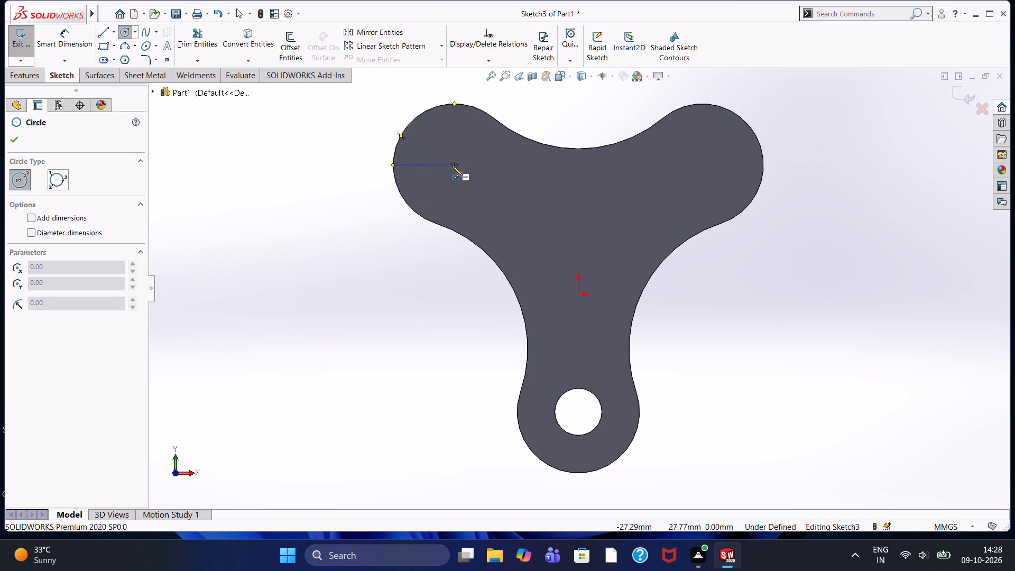
pyautogui.click(454, 165)
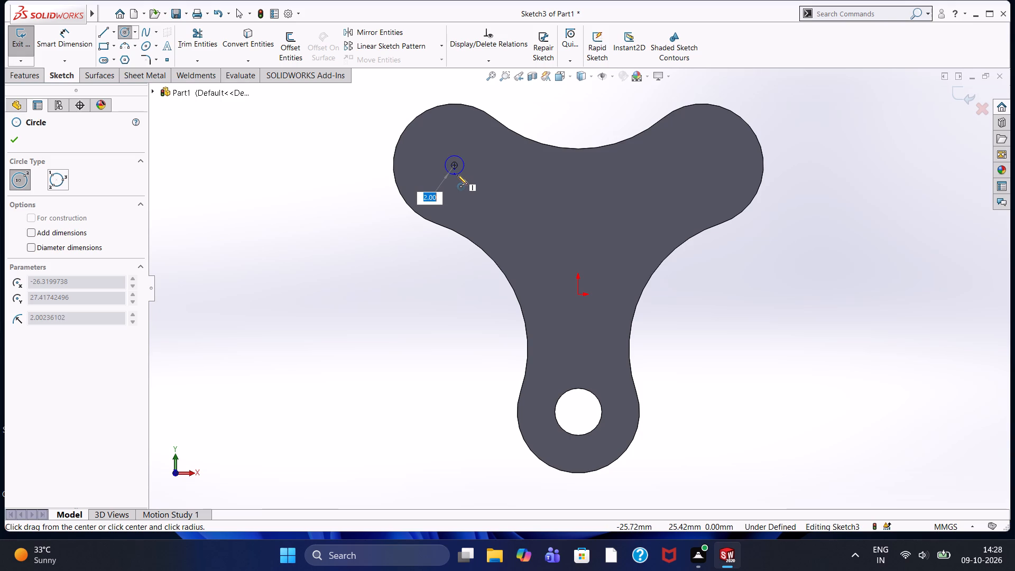
pyautogui.press('5')
pyautogui.press('Return')
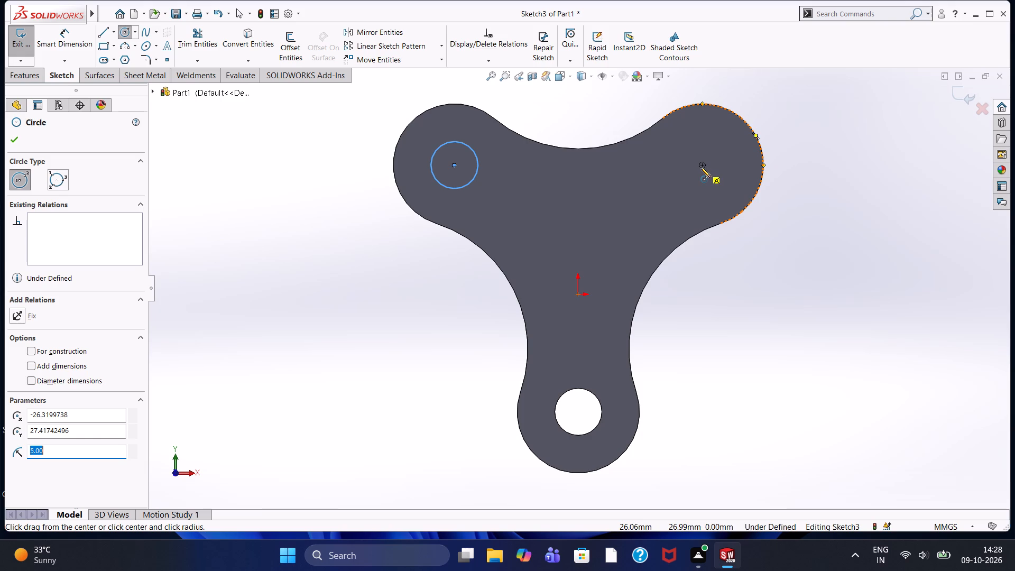
pyautogui.click(702, 167)
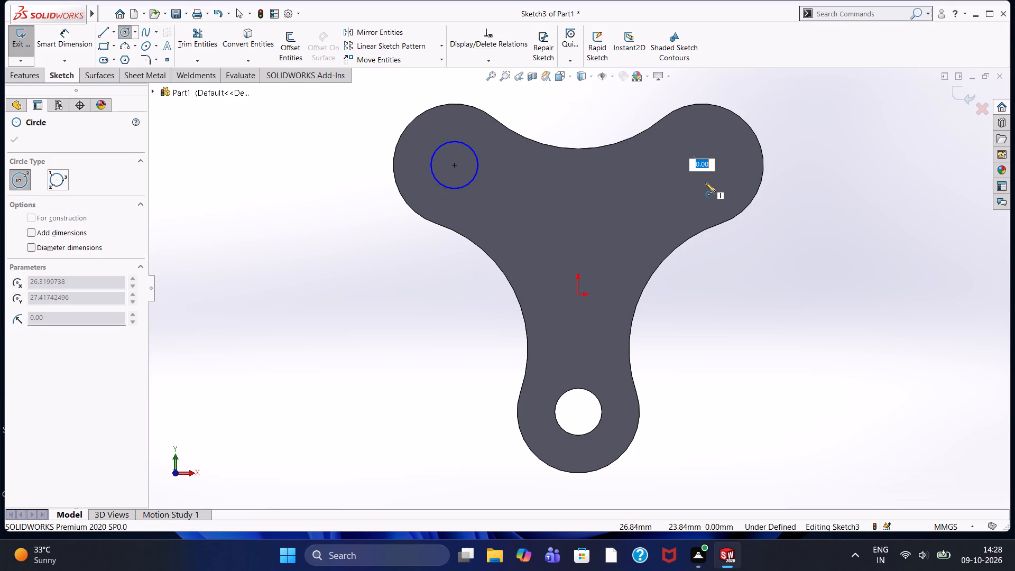
pyautogui.press('5')
pyautogui.press('Return')
pyautogui.press('Escape')
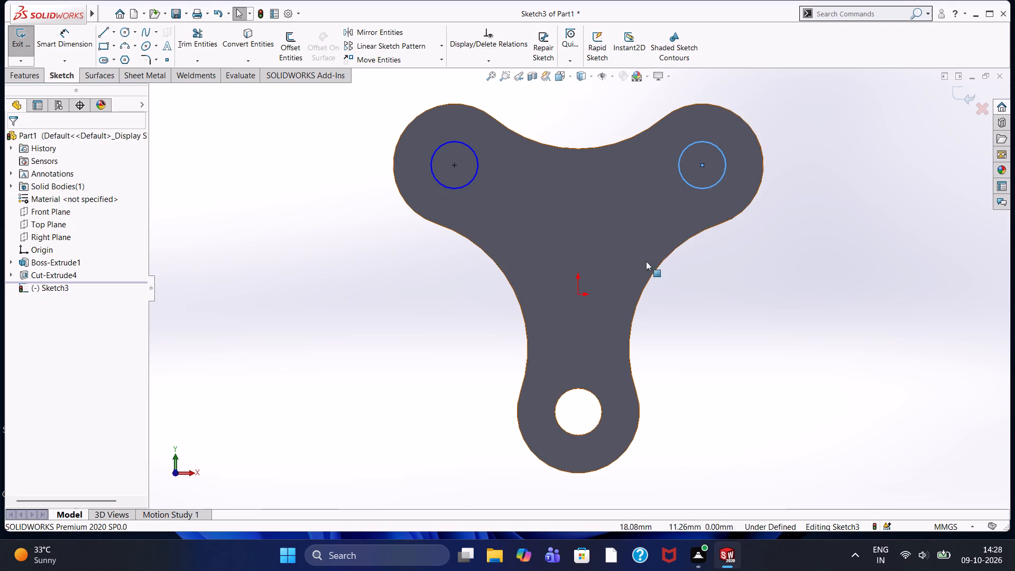
pyautogui.press('Escape')
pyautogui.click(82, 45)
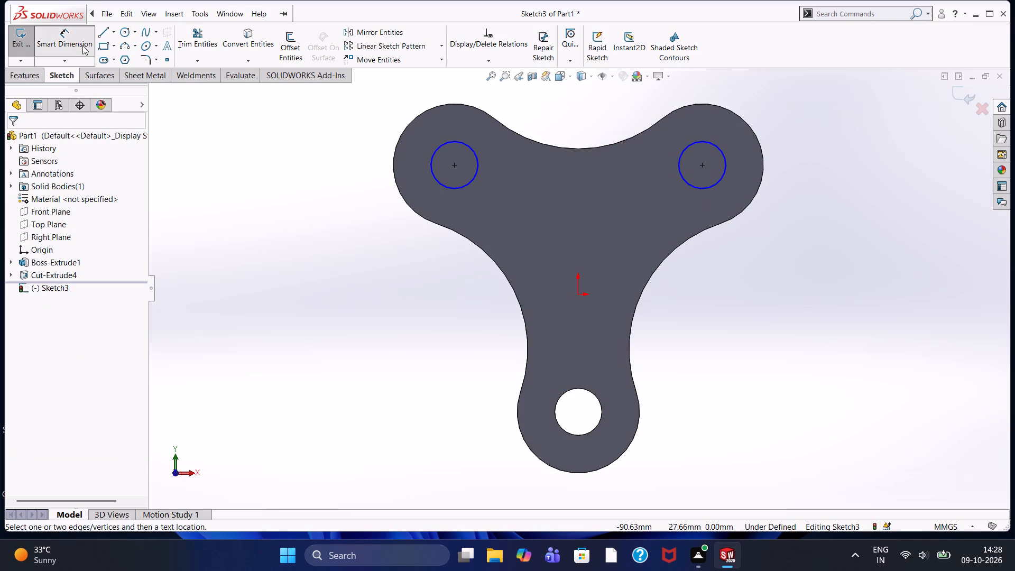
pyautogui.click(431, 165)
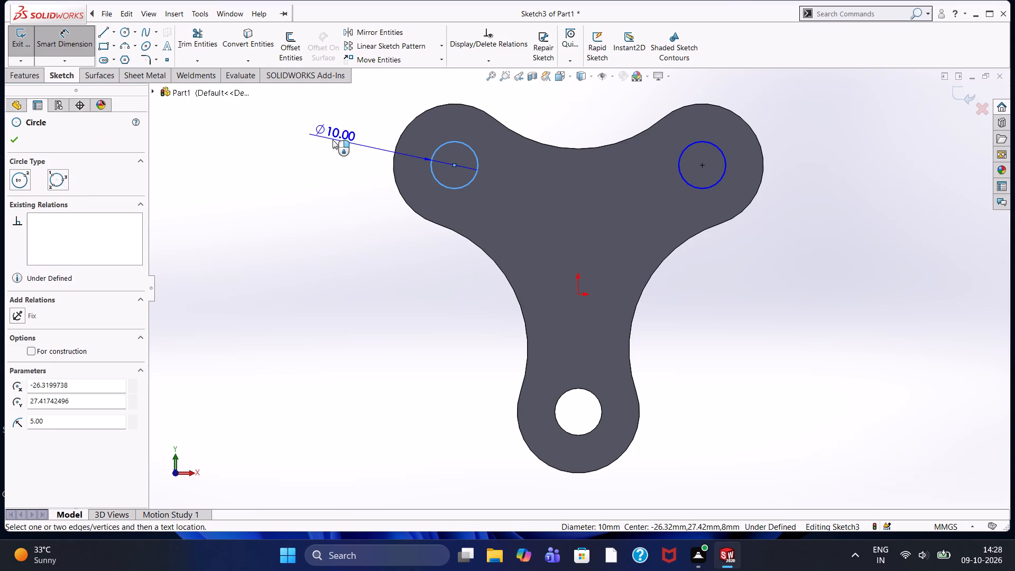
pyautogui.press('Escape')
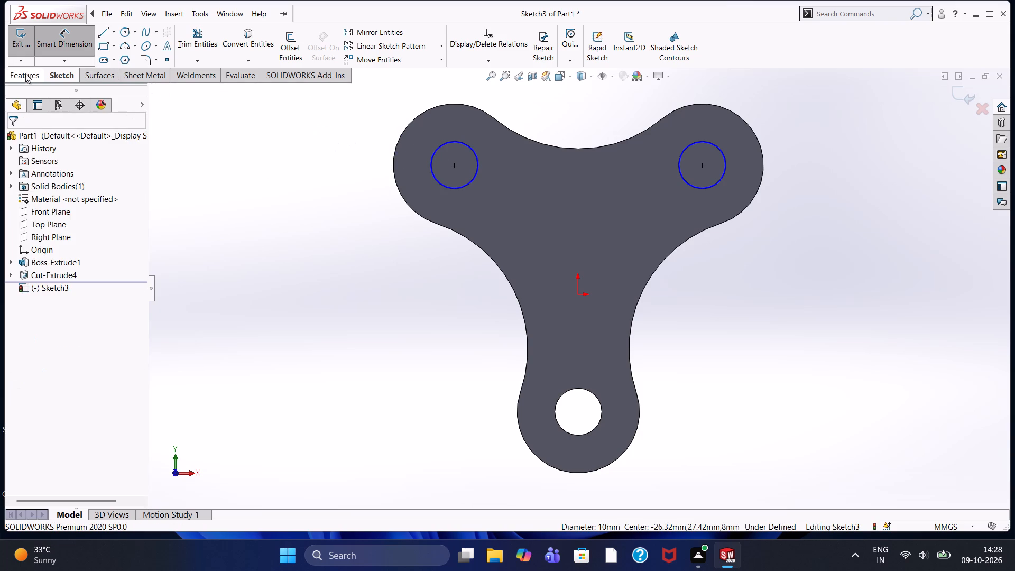
# Cut-extrude the two upper lobes' circles with a blind depth of 8 mm.
pyautogui.click(28, 82)
pyautogui.click(194, 52)
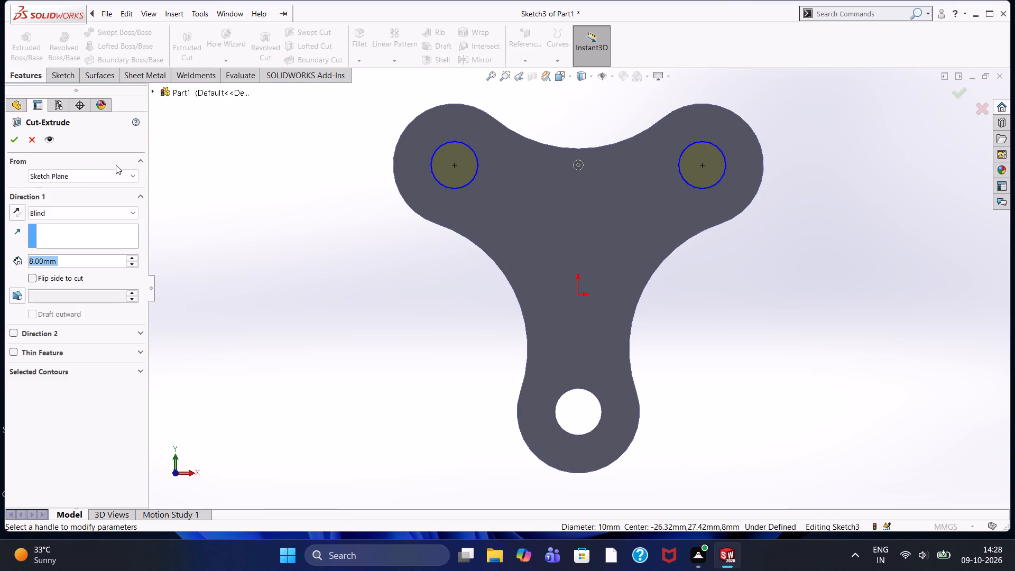
pyautogui.click(19, 137)
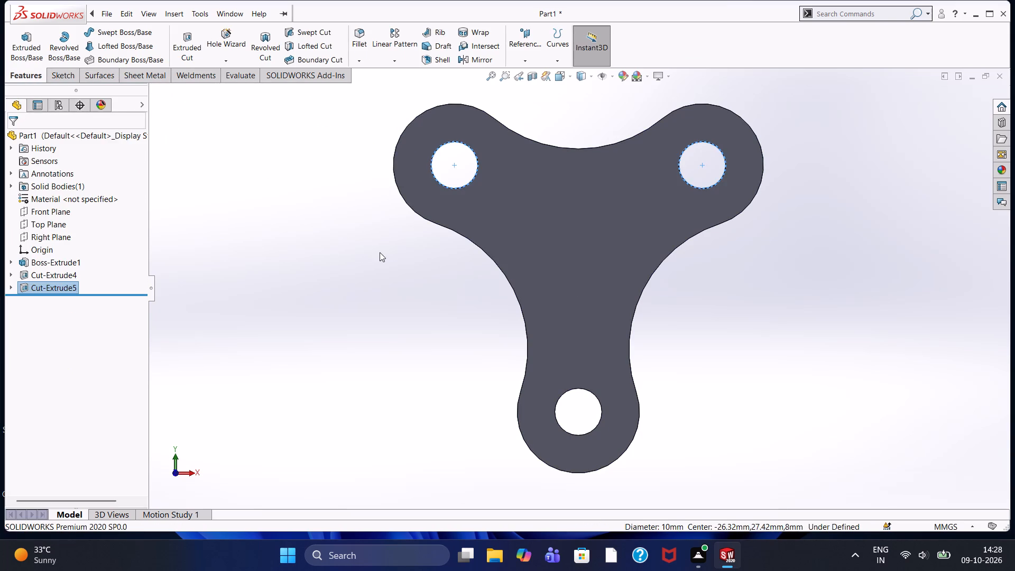
pyautogui.click(380, 252)
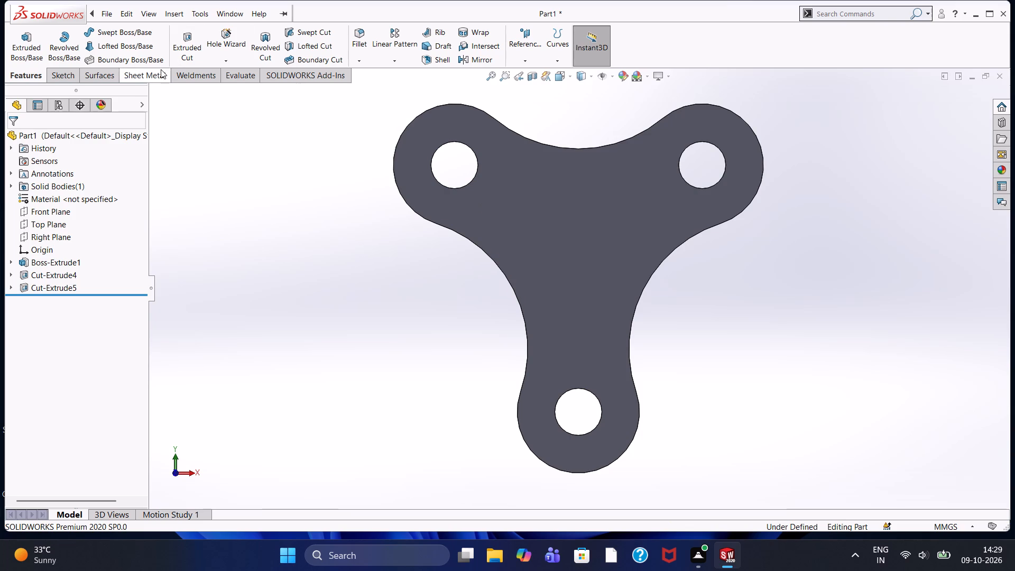
# Start a sketch on the plate's front face and draw a 6 mm radius circle concentric with the upper-left lobe's hole.
pyautogui.click(68, 75)
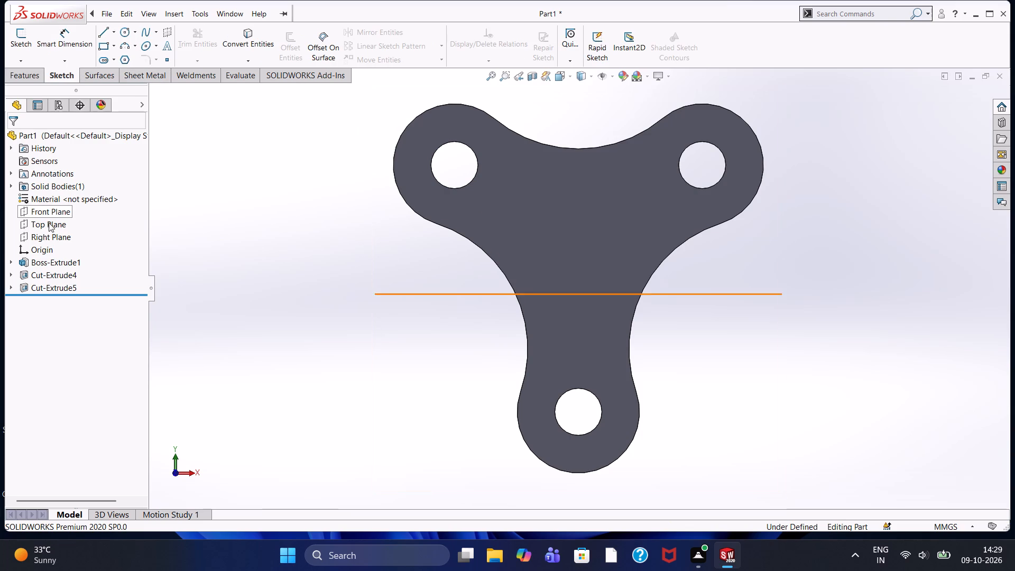
pyautogui.click(551, 249)
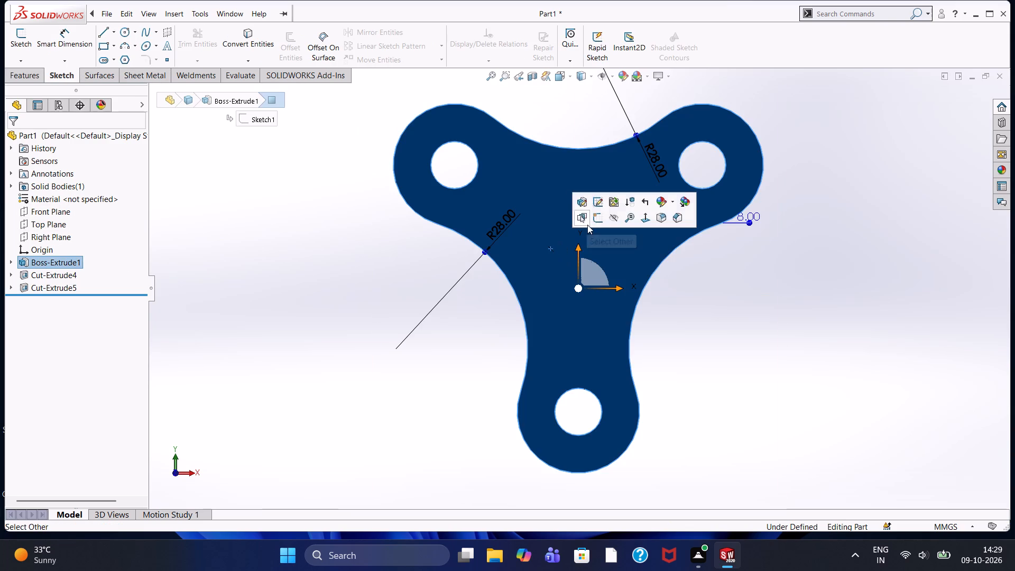
pyautogui.click(595, 217)
pyautogui.click(269, 158)
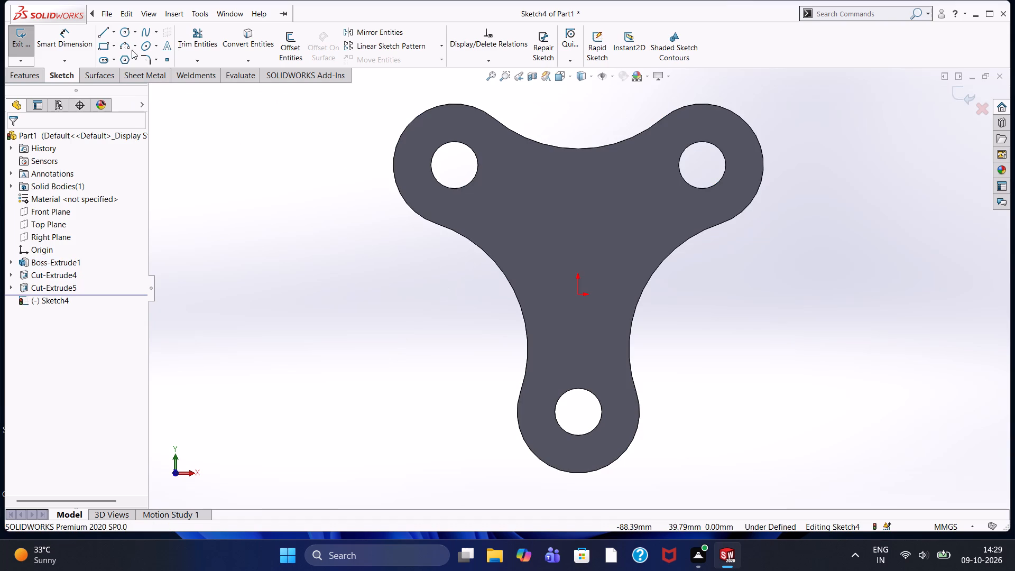
pyautogui.click(123, 30)
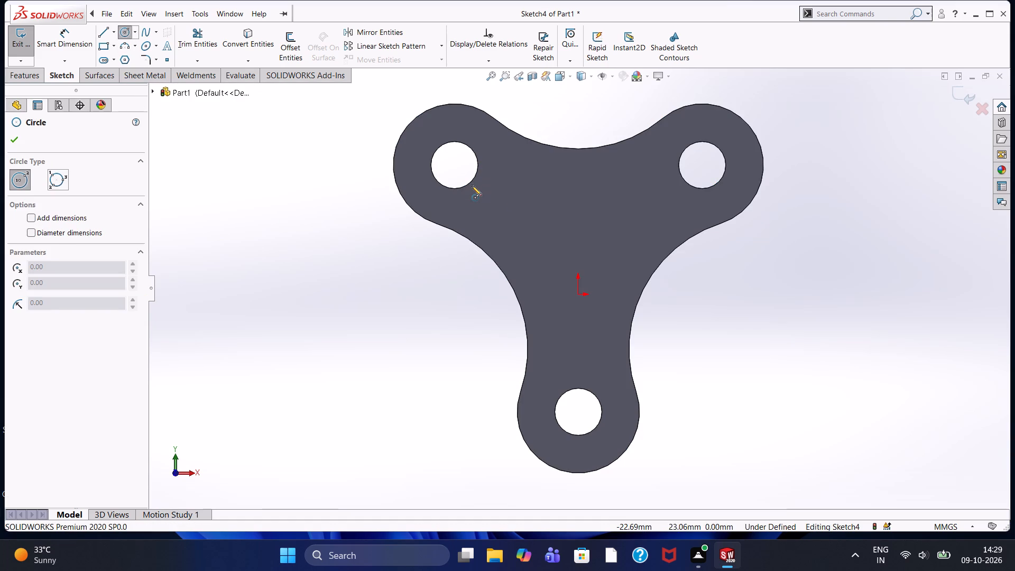
pyautogui.click(454, 164)
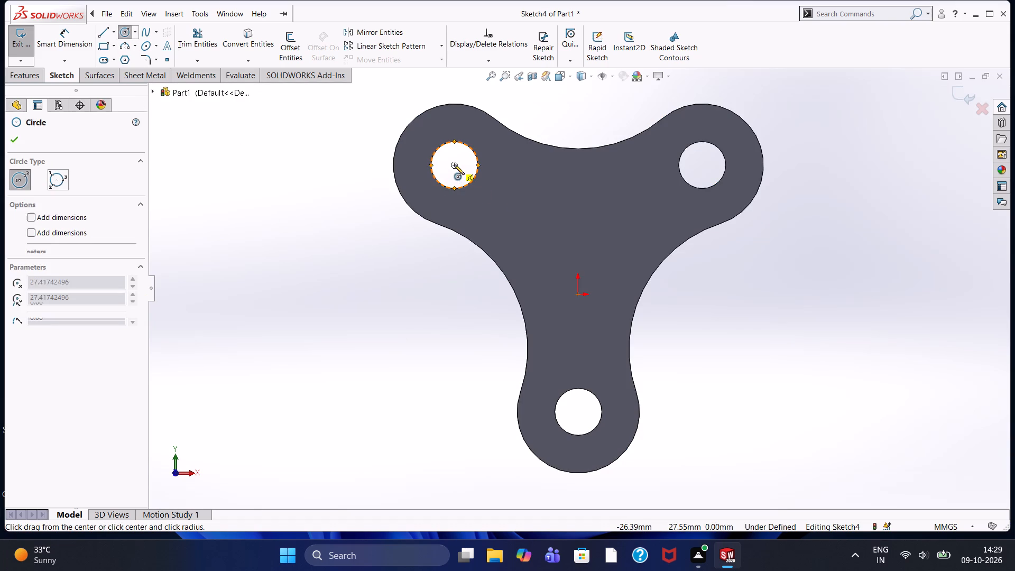
pyautogui.press('6')
pyautogui.press('Return')
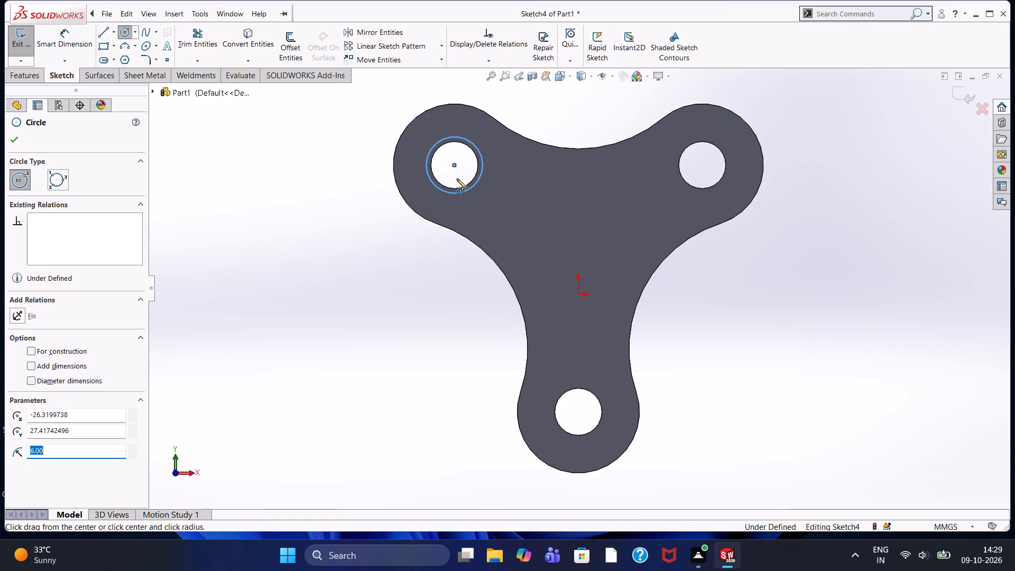
pyautogui.press('Escape')
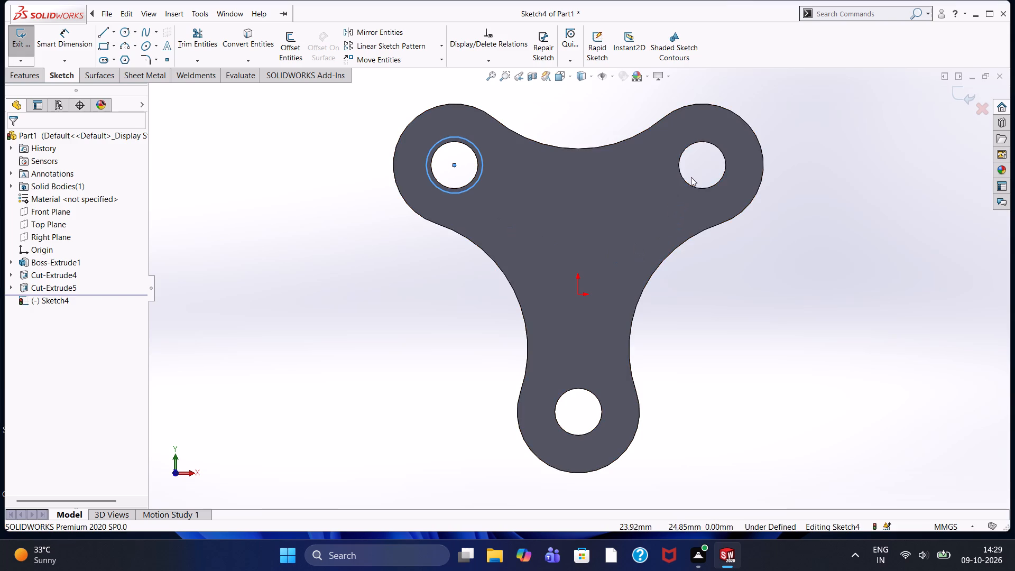
# Draw a 6 mm radius circle concentric with each of the upper-right and lower lobes' holes.
pyautogui.click(124, 29)
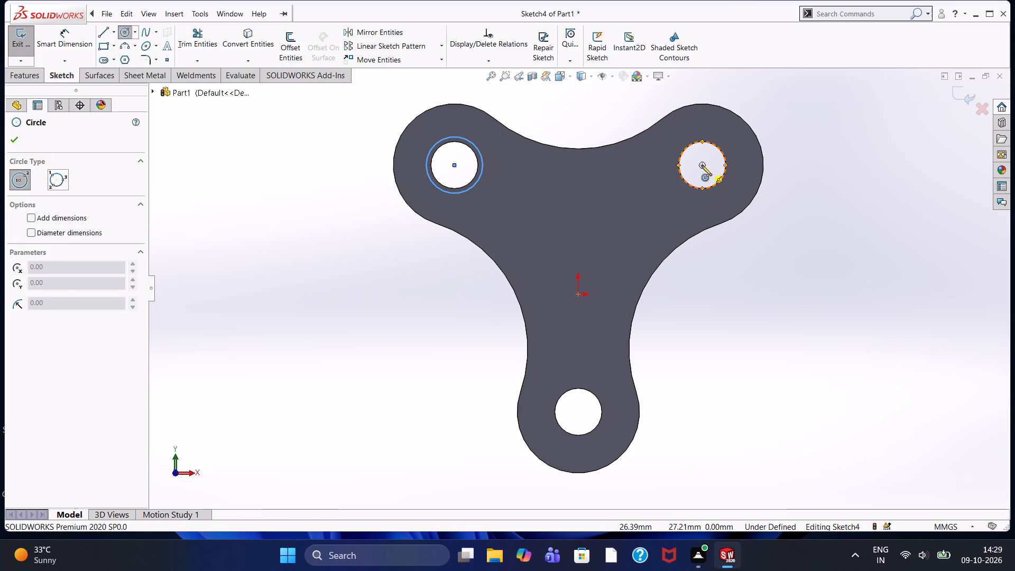
pyautogui.click(702, 165)
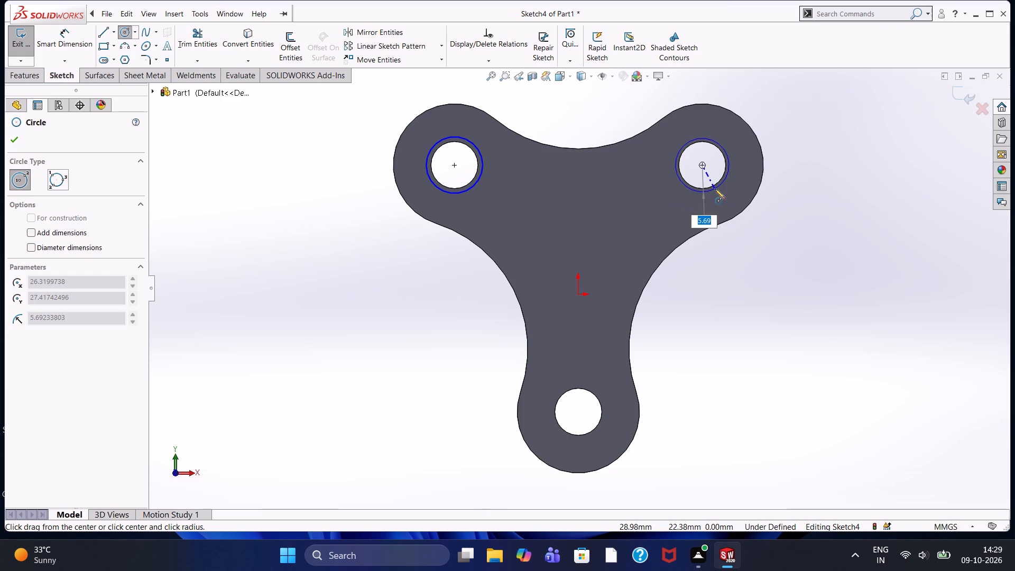
pyautogui.press('6')
pyautogui.press('Return')
pyautogui.press('Escape')
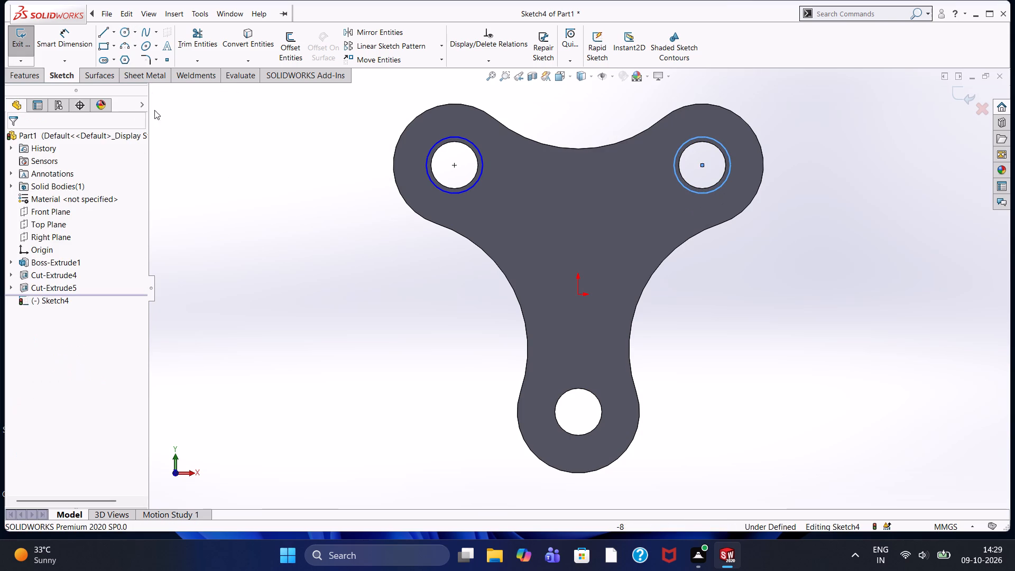
pyautogui.click(123, 31)
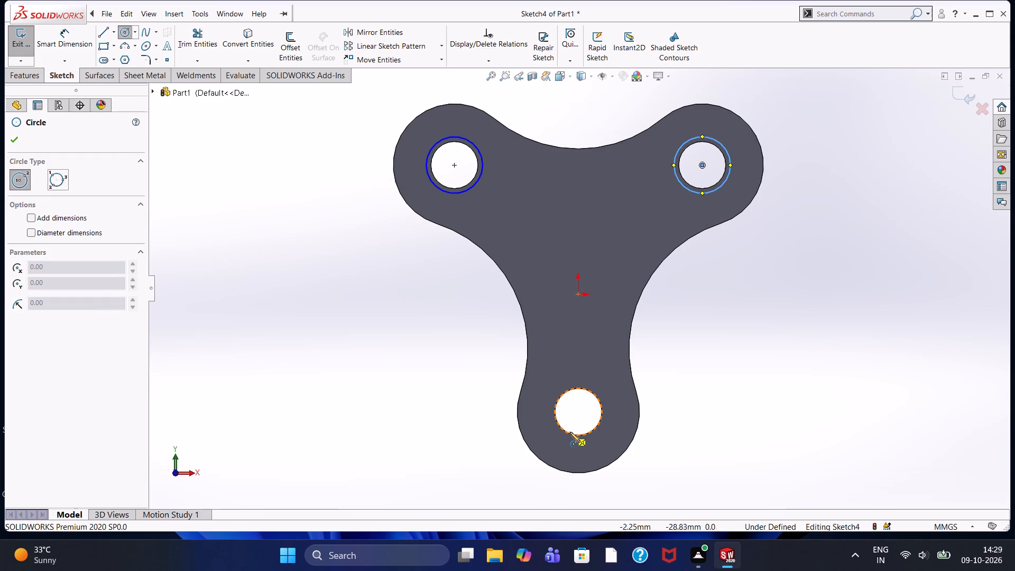
pyautogui.click(578, 412)
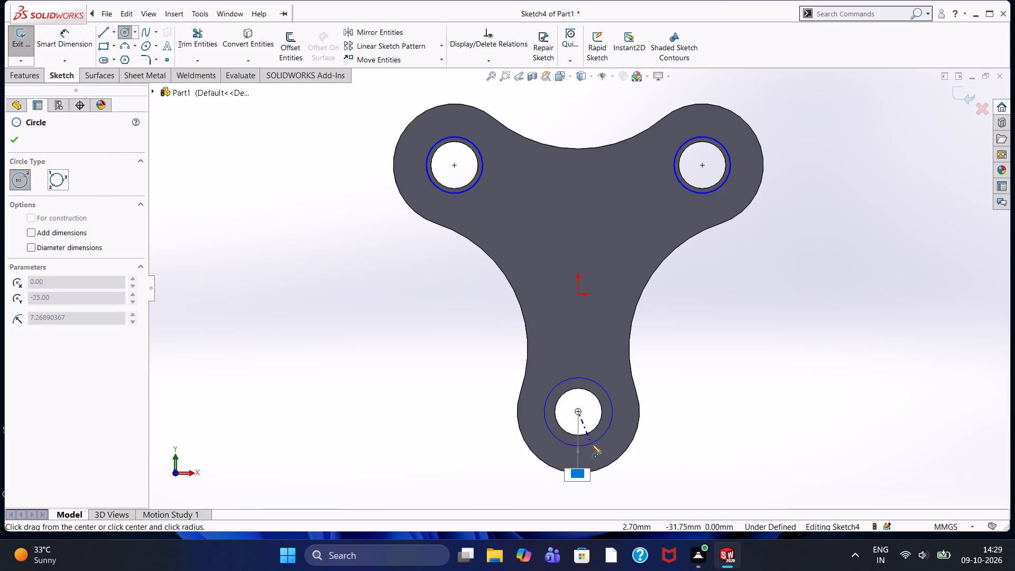
pyautogui.press('6')
pyautogui.press('Return')
pyautogui.press('Escape')
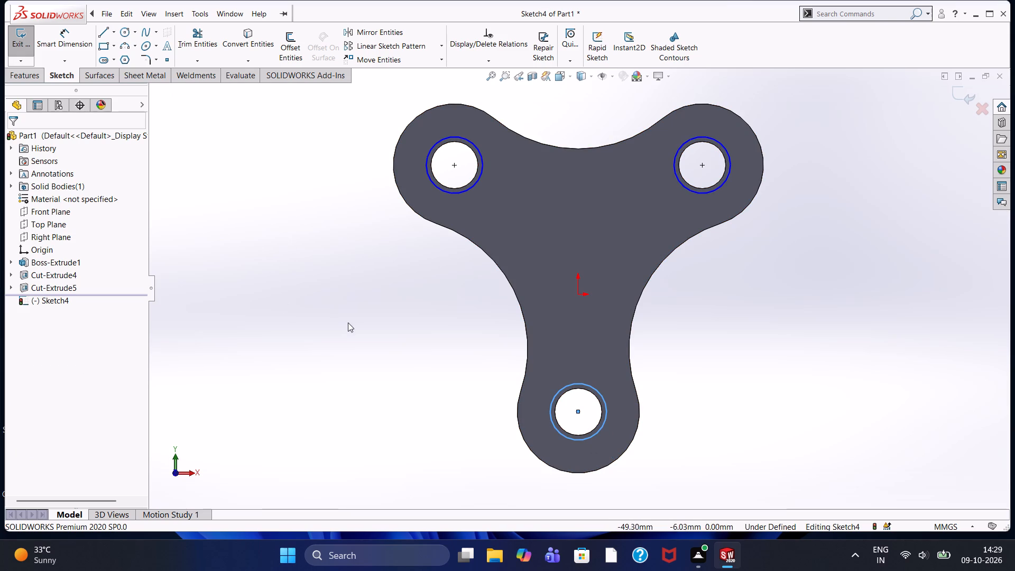
pyautogui.press('Escape')
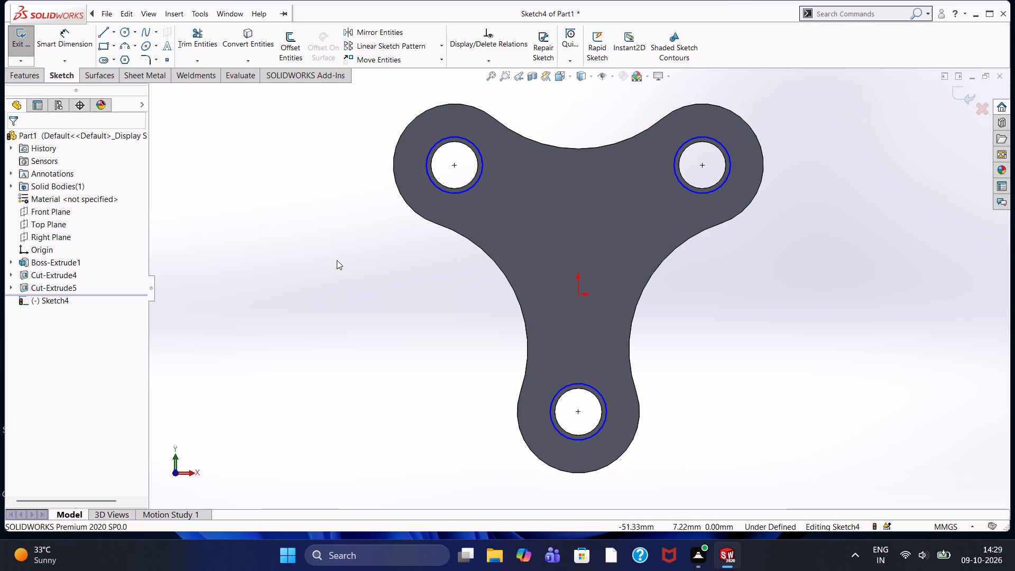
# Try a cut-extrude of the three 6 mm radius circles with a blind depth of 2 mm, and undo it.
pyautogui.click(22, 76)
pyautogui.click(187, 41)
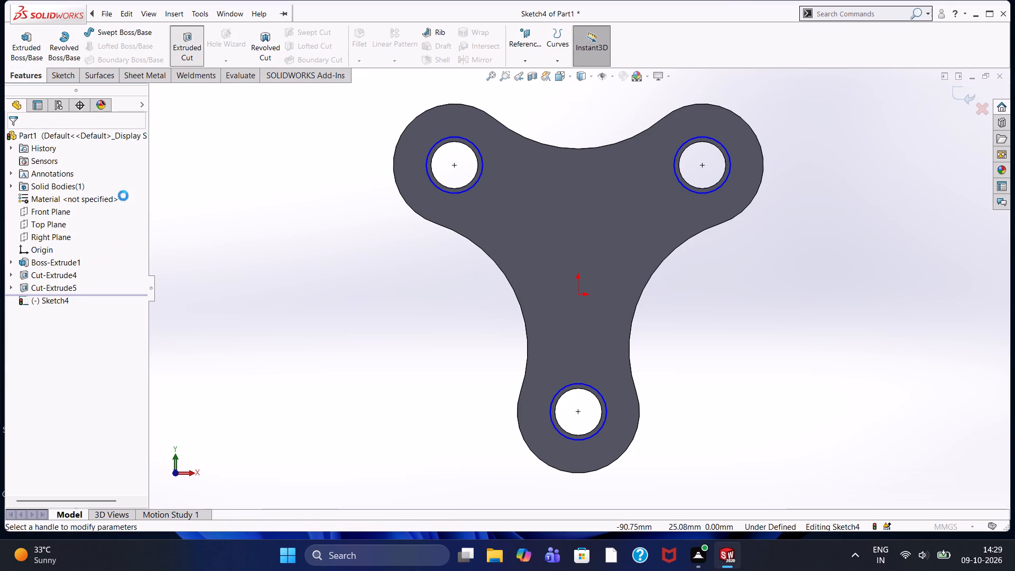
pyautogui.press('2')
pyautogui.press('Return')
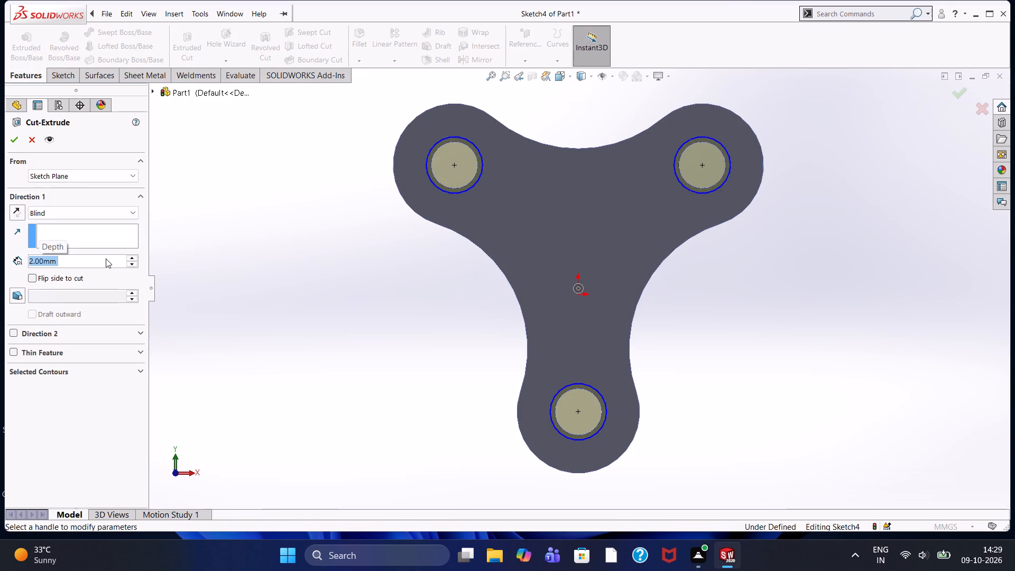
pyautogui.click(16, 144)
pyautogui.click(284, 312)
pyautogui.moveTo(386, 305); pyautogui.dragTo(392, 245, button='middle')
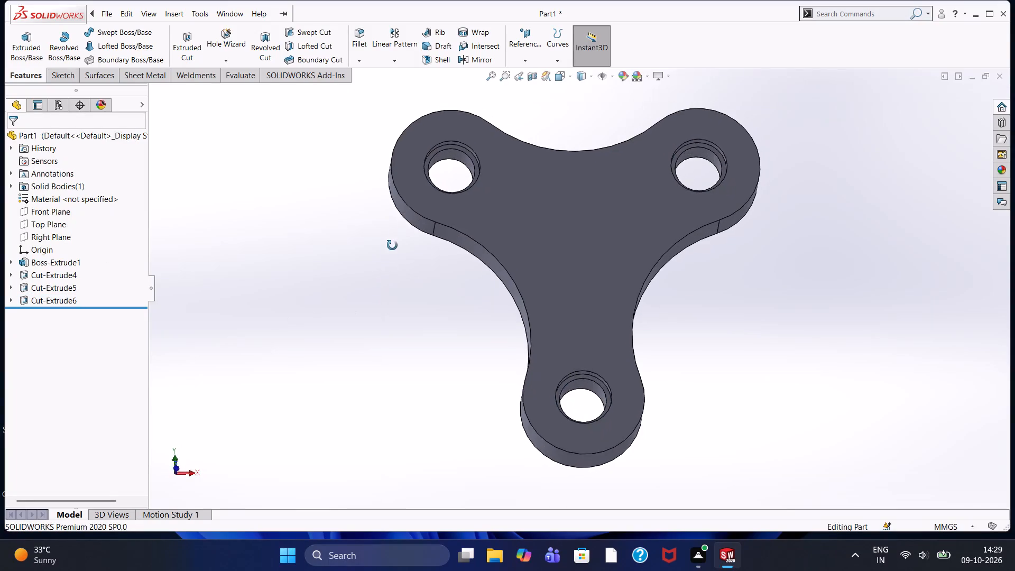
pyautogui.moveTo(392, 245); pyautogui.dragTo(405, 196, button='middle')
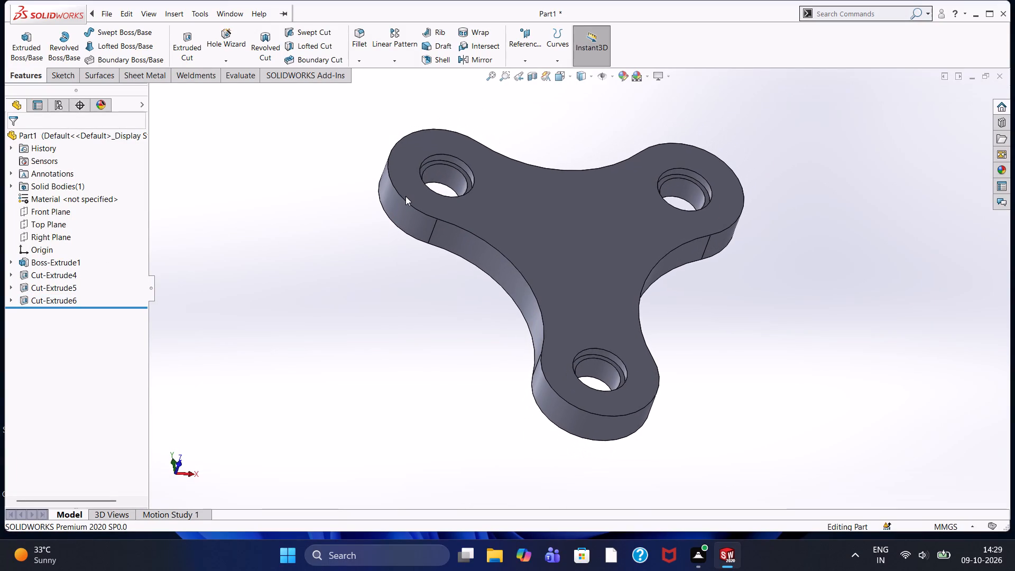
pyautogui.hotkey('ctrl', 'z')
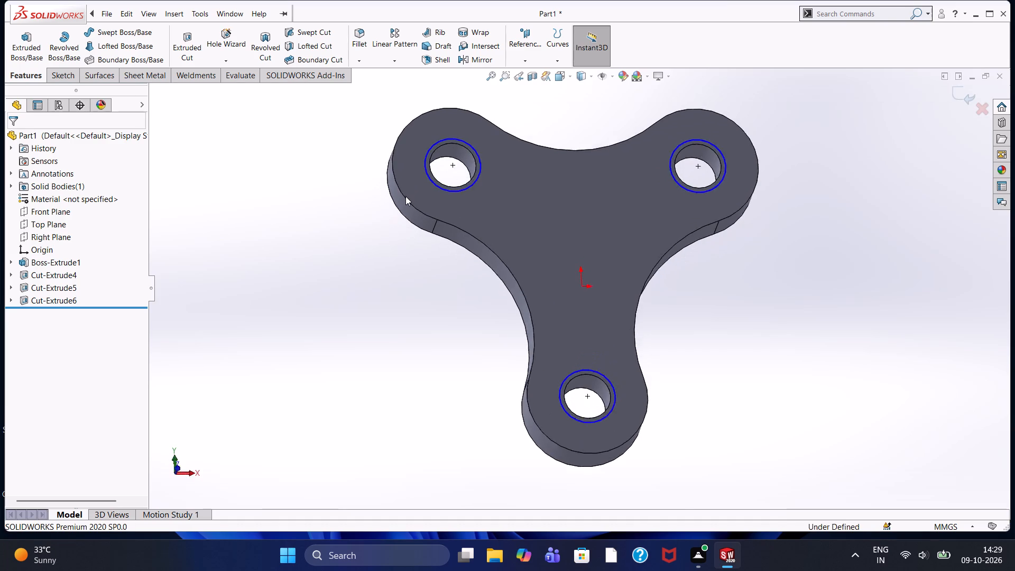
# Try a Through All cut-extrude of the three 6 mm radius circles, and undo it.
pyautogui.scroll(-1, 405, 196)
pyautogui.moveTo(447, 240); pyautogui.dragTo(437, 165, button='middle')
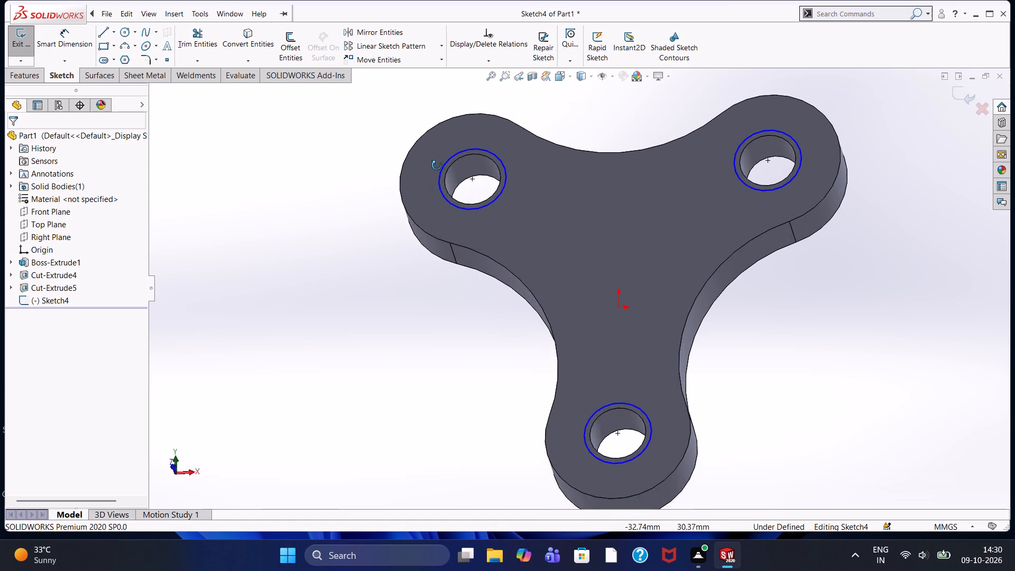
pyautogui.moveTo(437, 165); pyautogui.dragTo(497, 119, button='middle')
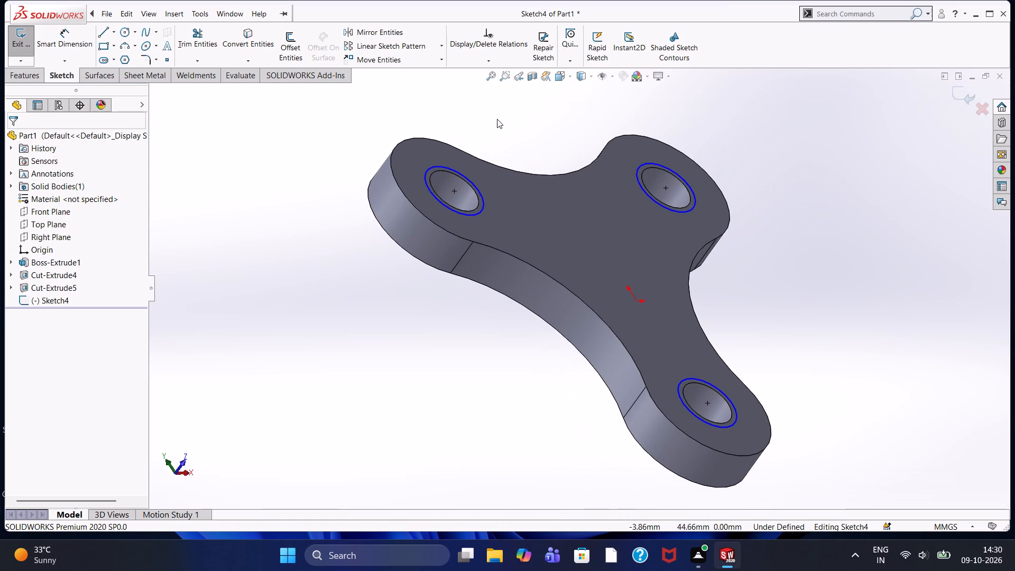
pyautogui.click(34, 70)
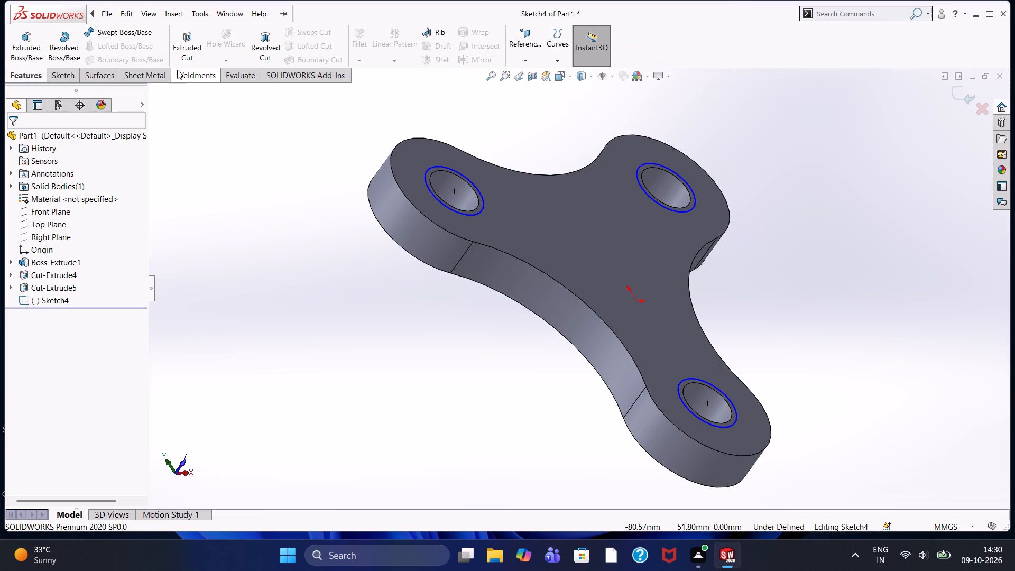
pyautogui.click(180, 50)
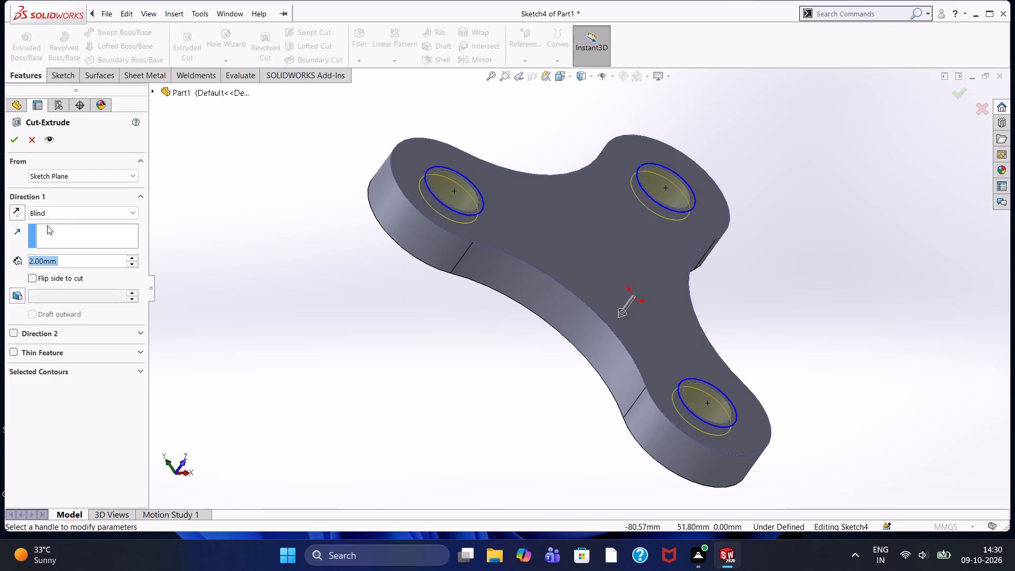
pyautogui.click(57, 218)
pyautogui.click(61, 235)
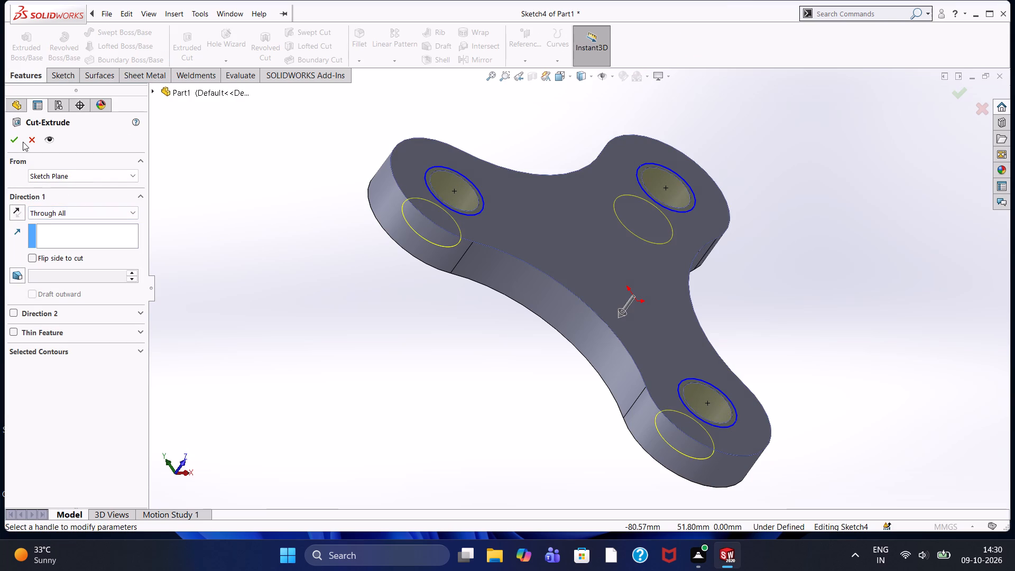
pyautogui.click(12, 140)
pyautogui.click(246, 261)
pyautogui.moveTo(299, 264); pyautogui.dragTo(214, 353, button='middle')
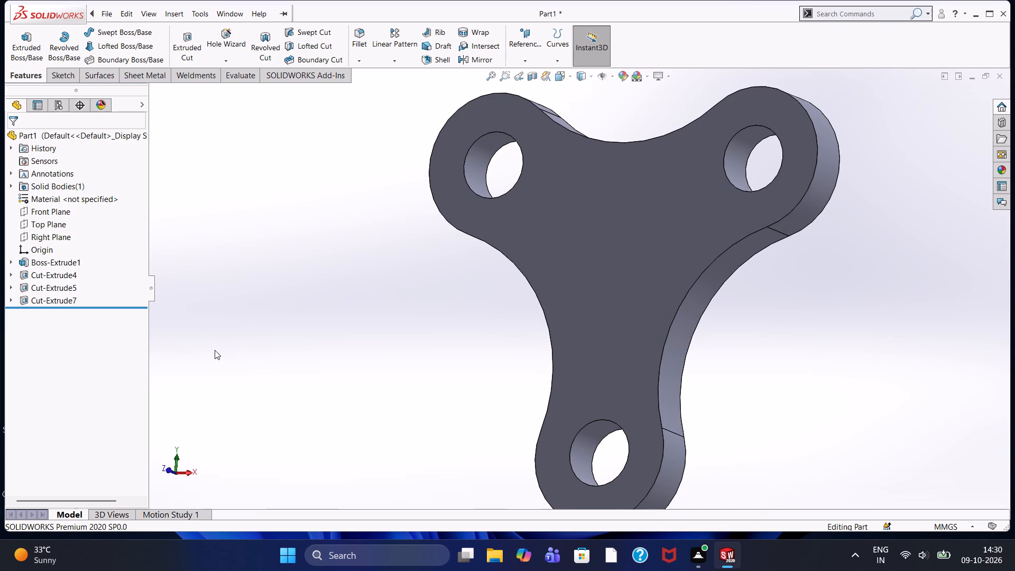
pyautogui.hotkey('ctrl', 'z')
# Exit the sketch, keeping the three 6 mm radius circles.
pyautogui.click(300, 326)
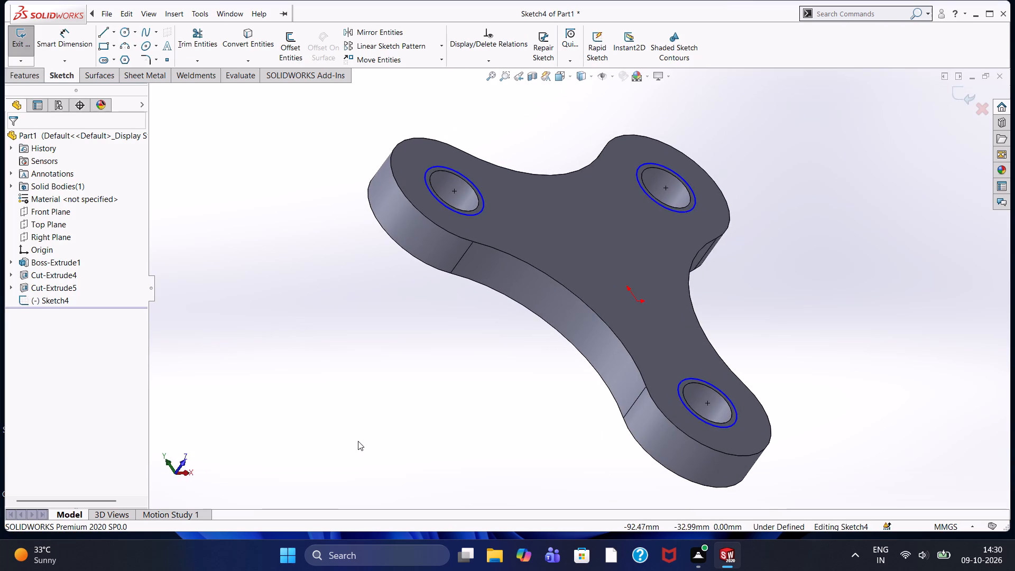
pyautogui.press('Escape')
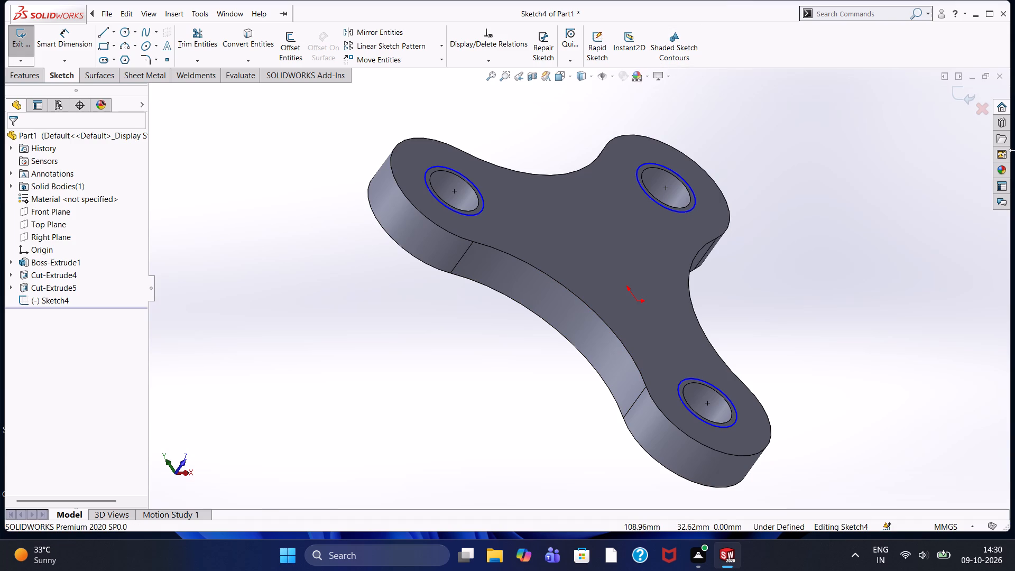
pyautogui.doubleClick(959, 96)
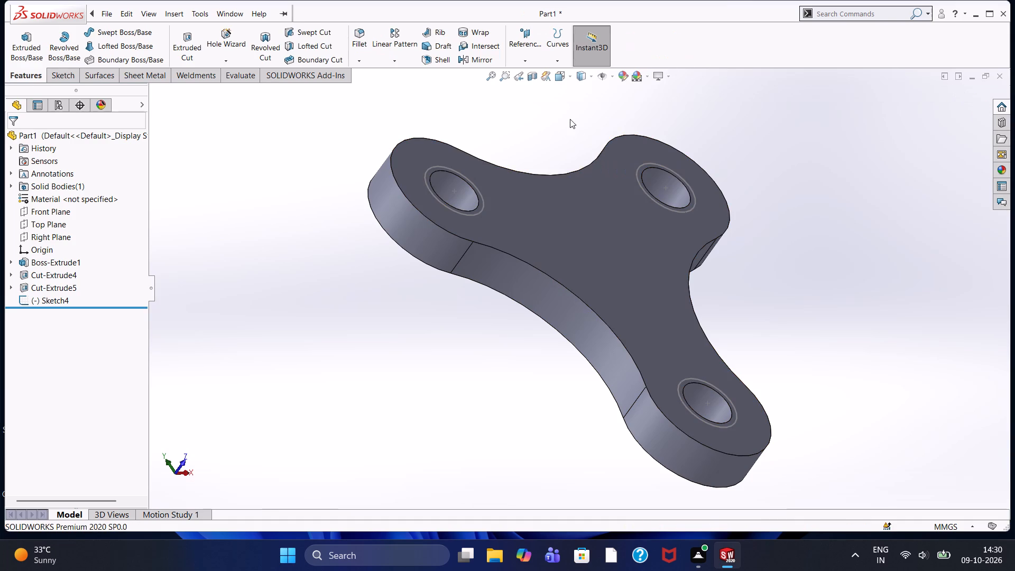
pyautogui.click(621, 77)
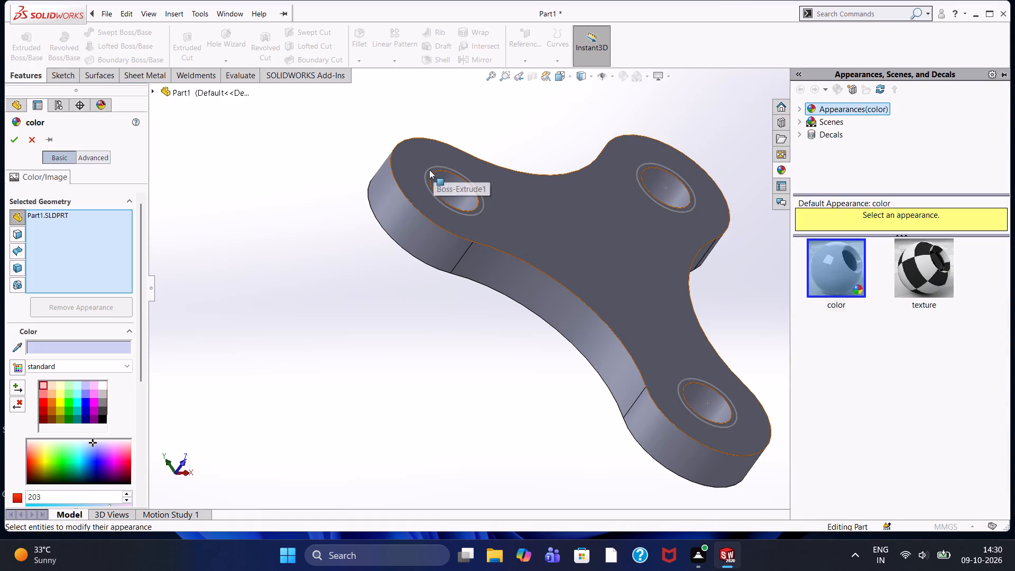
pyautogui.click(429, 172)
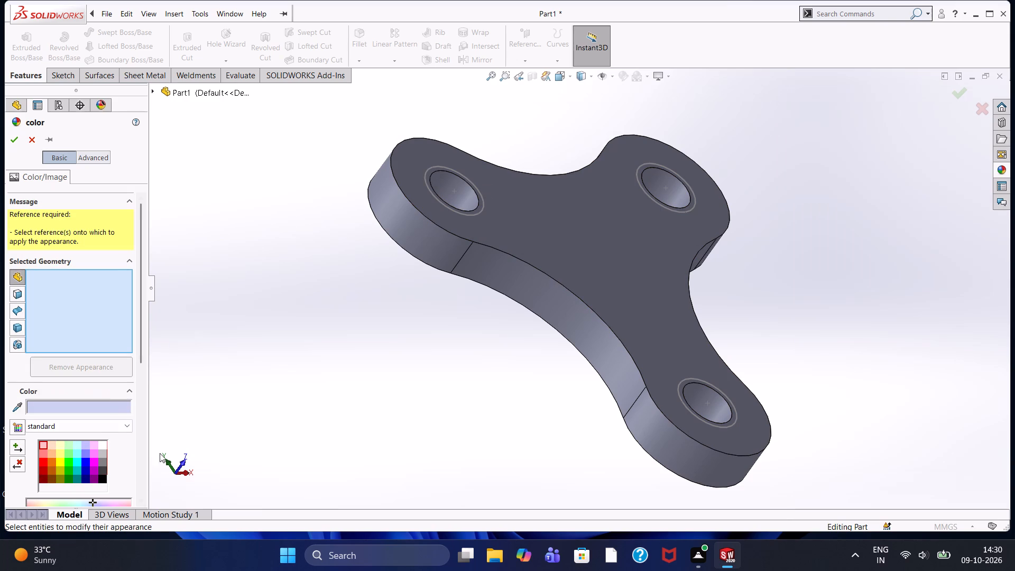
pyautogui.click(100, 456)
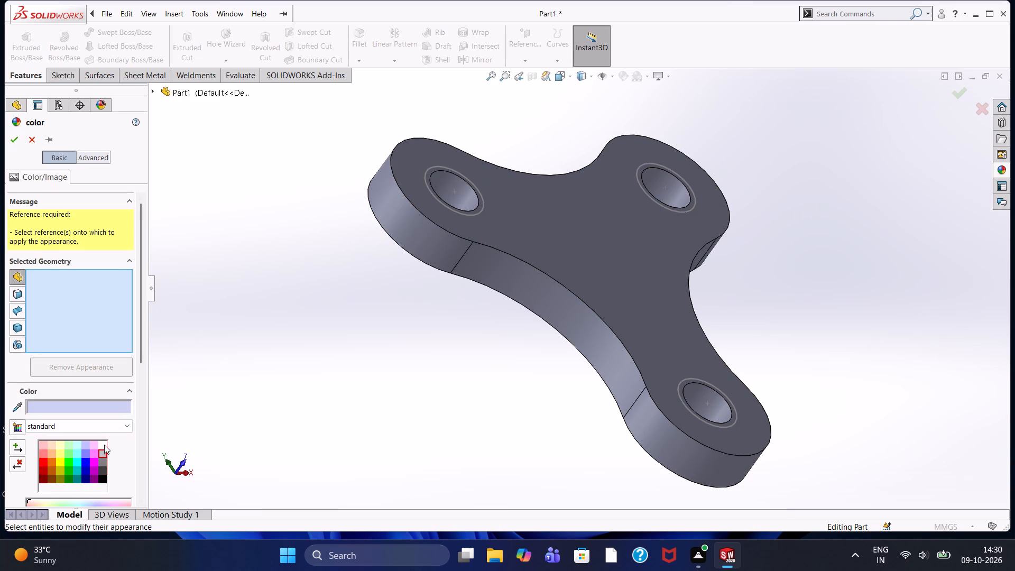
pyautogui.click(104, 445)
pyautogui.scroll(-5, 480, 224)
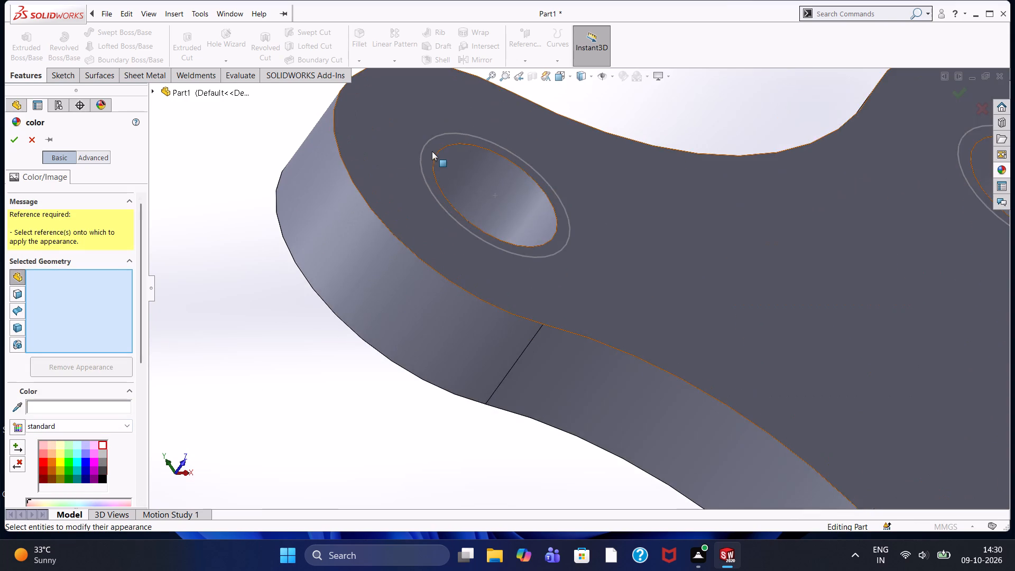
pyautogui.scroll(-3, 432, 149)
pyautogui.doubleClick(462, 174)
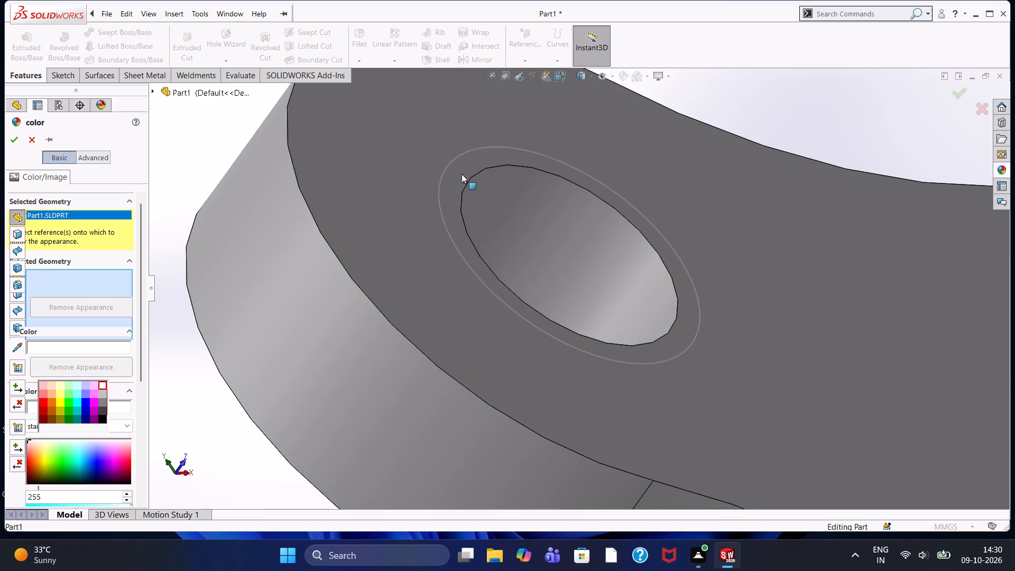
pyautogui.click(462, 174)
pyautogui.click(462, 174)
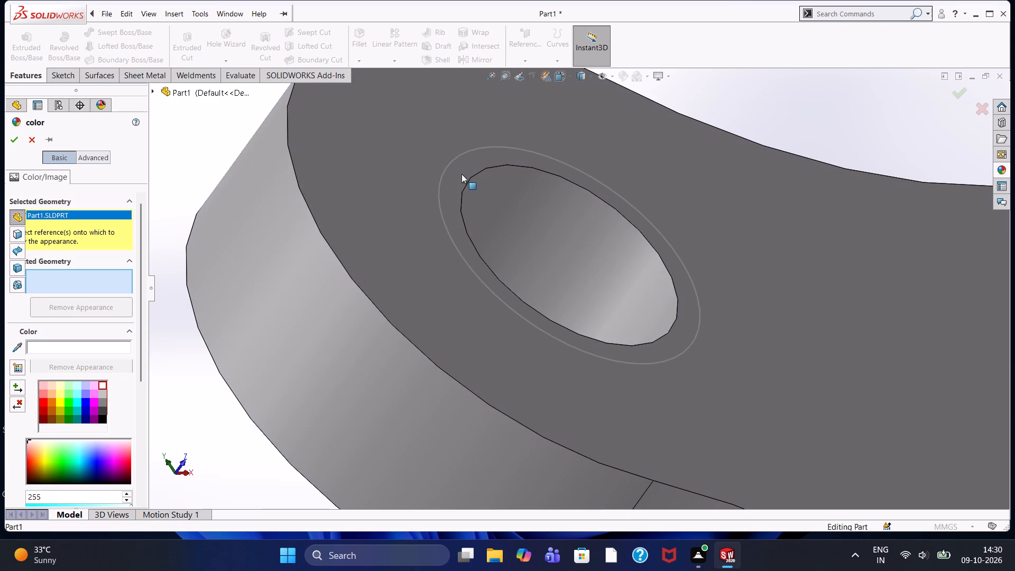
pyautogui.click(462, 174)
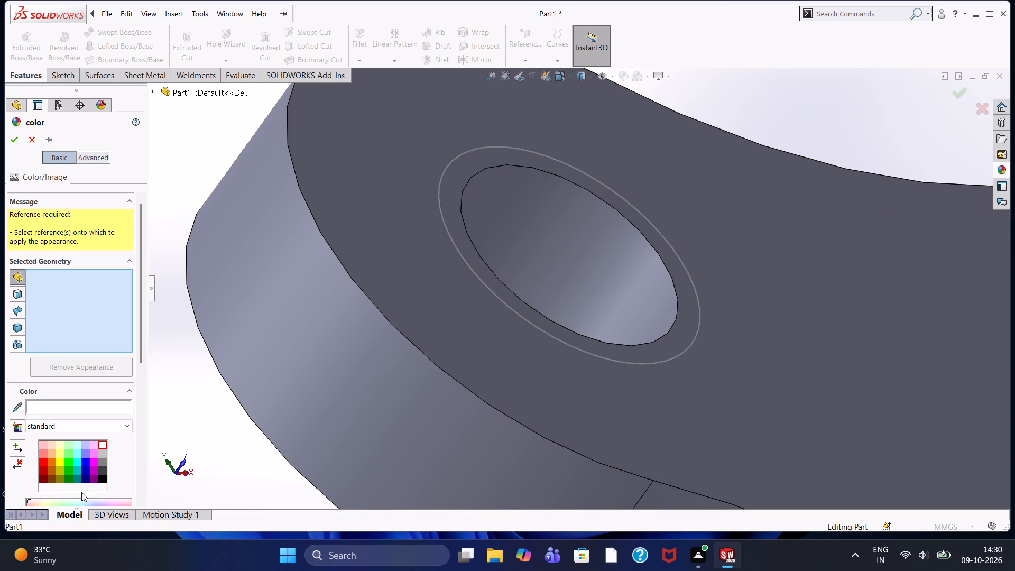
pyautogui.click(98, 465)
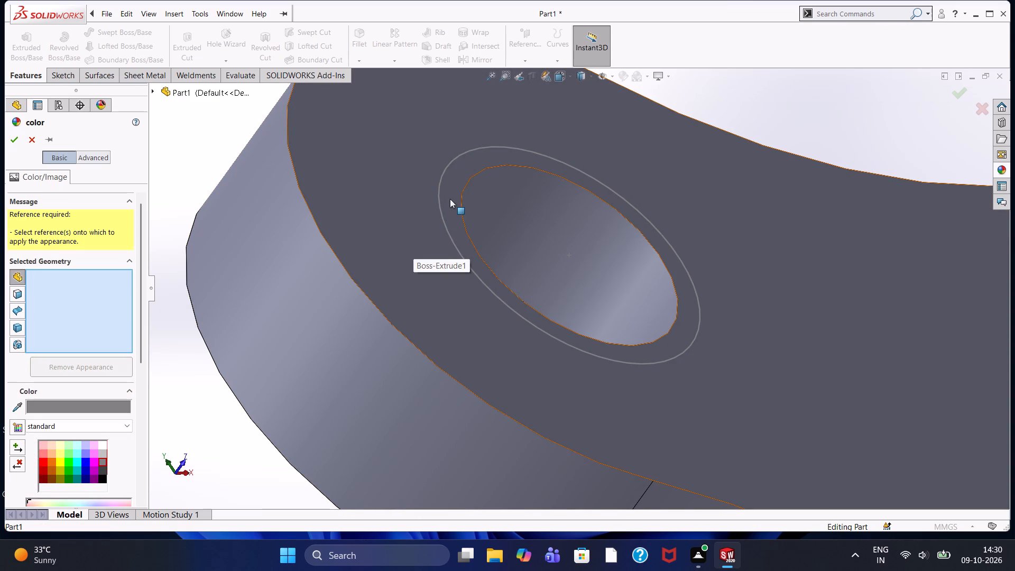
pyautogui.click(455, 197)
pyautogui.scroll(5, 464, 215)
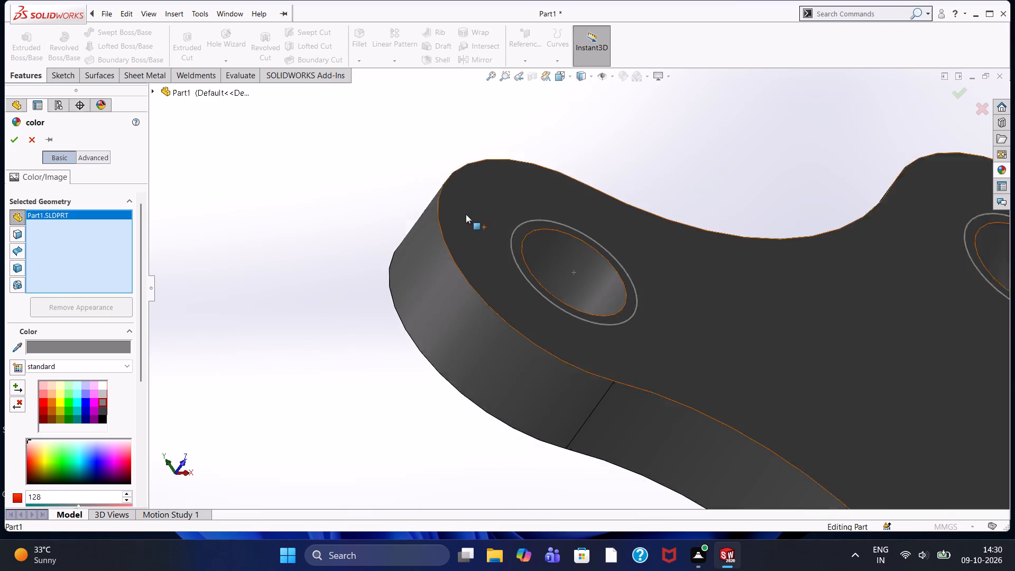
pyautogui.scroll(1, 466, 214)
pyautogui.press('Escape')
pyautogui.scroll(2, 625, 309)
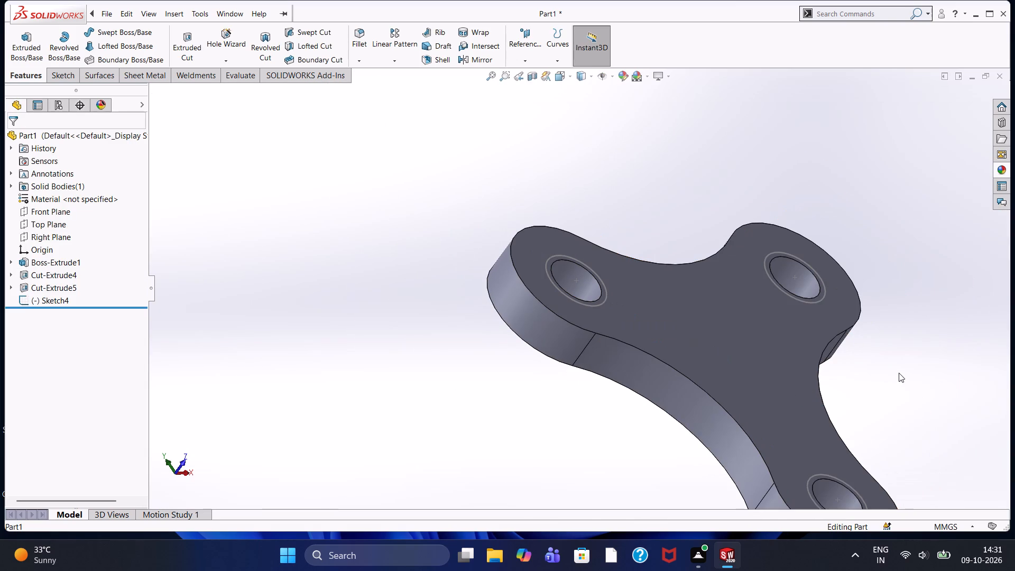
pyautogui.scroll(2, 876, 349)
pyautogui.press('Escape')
# Start a new sketch on the plate's front face and draw 9 mm and 10 mm radius circles concentric with the upper-left hole.
pyautogui.click(720, 361)
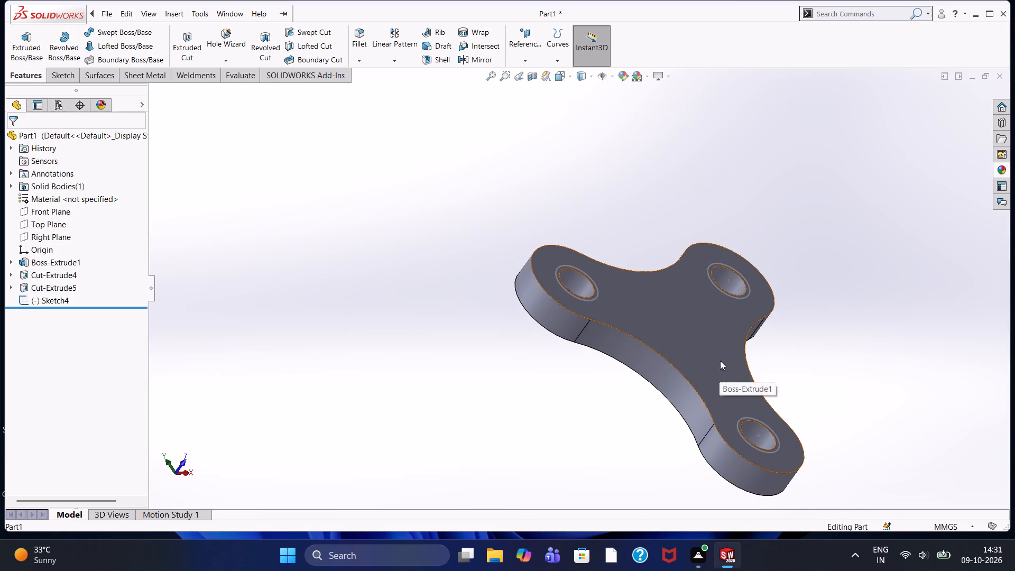
pyautogui.click(765, 333)
pyautogui.hotkey('ctrl', '8')
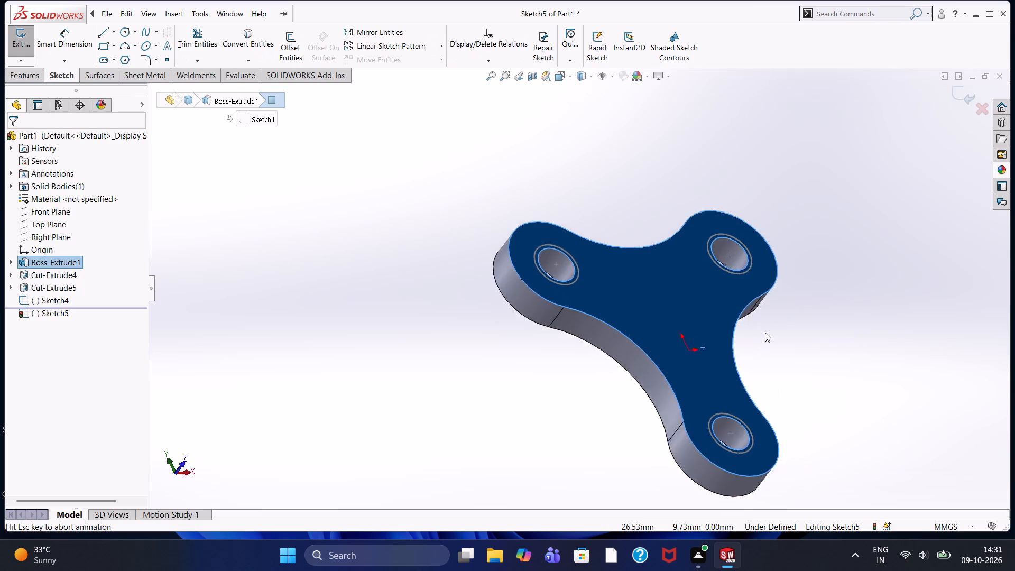
pyautogui.click(353, 355)
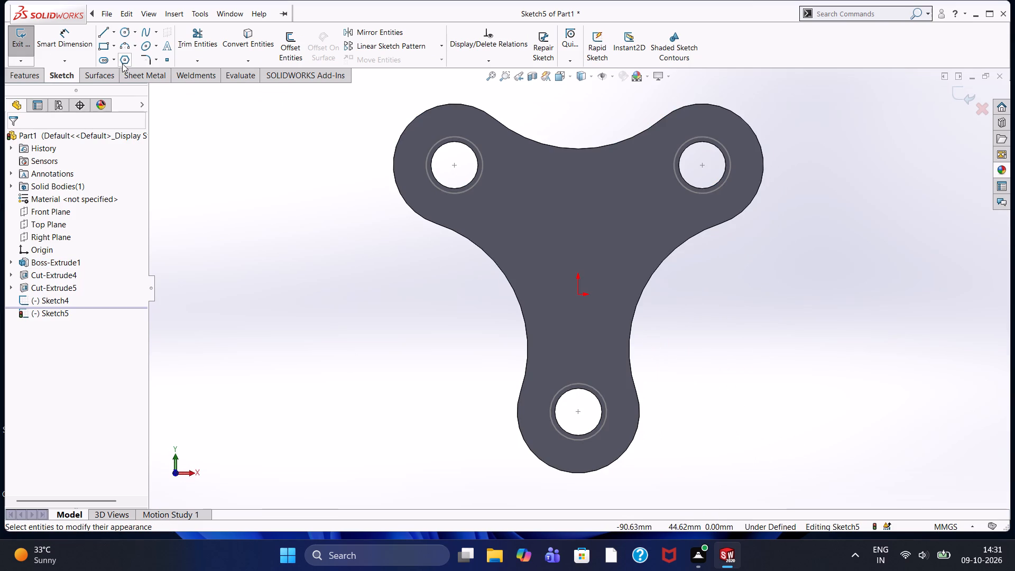
pyautogui.click(126, 33)
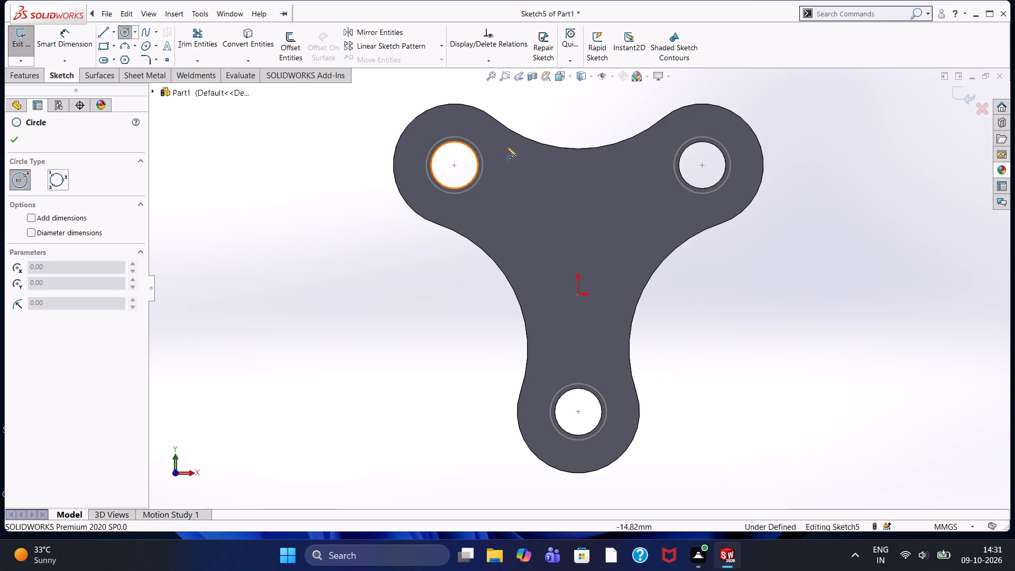
pyautogui.click(454, 163)
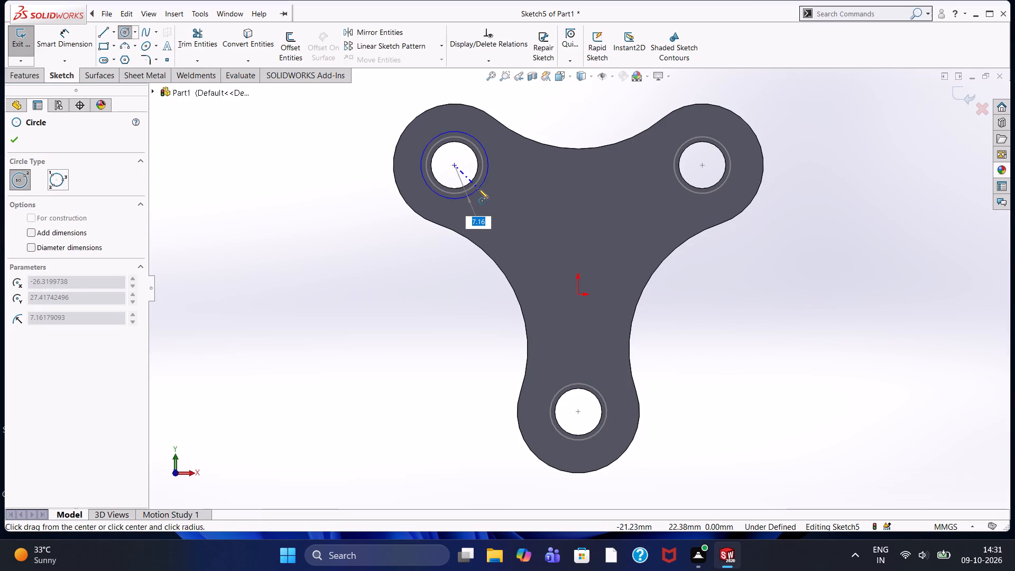
pyautogui.press('9')
pyautogui.press('Return')
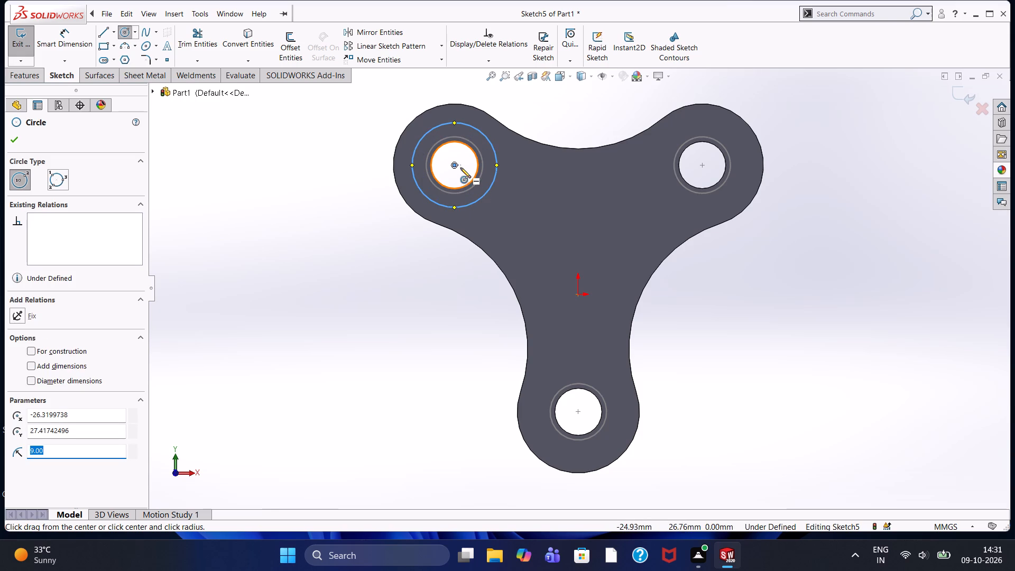
pyautogui.click(455, 165)
pyautogui.write('10')
pyautogui.press('Return')
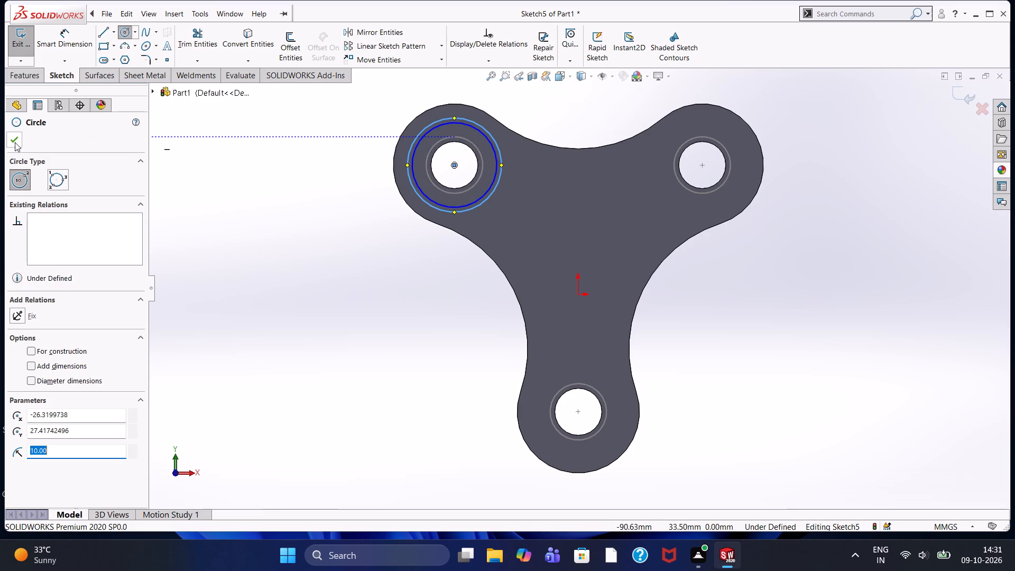
pyautogui.click(14, 142)
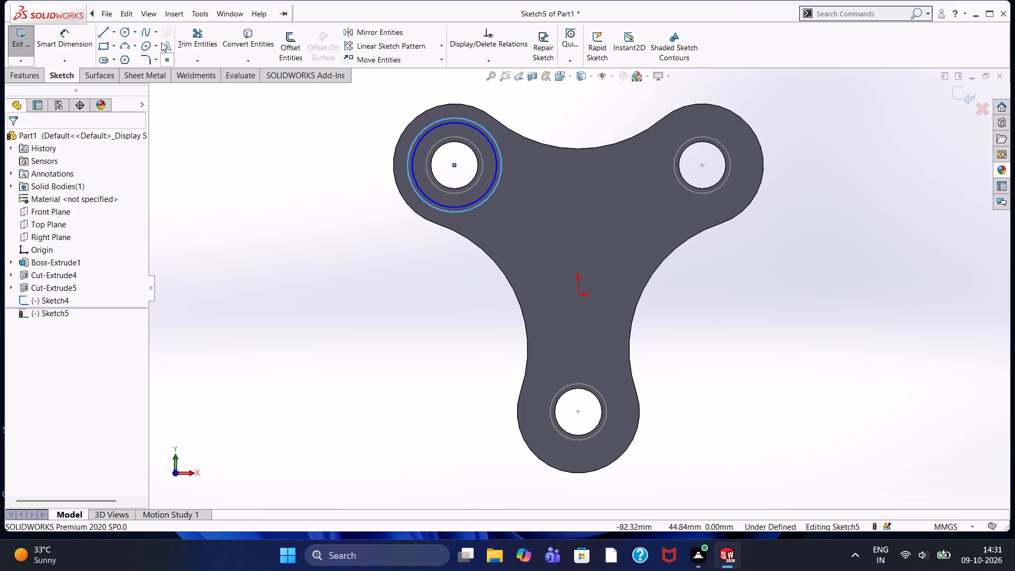
# Draw 9 mm and 10 mm radius circles concentric with the upper-right lobe's hole.
pyautogui.click(122, 32)
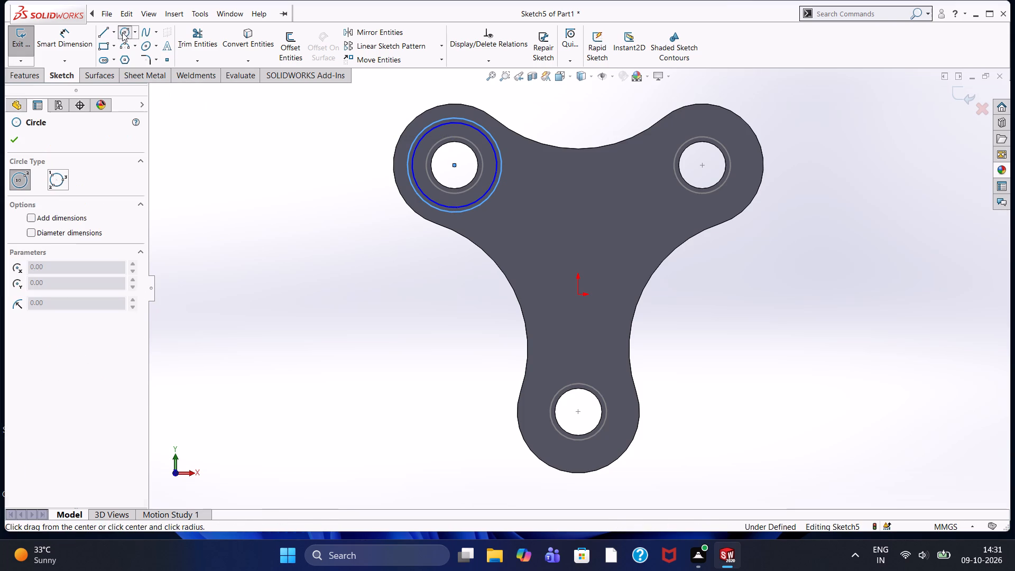
pyautogui.click(701, 165)
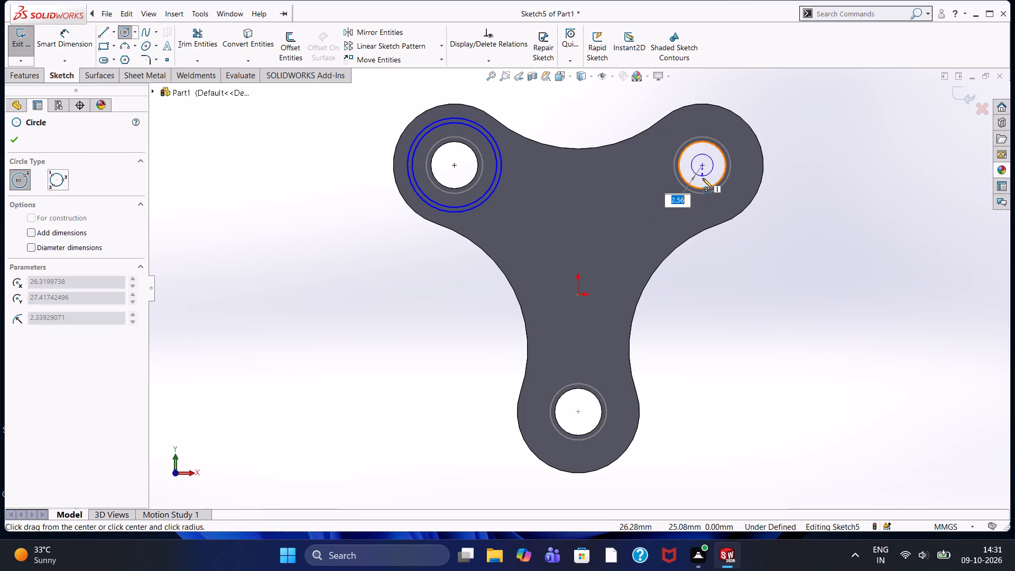
pyautogui.press('9')
pyautogui.press('Return')
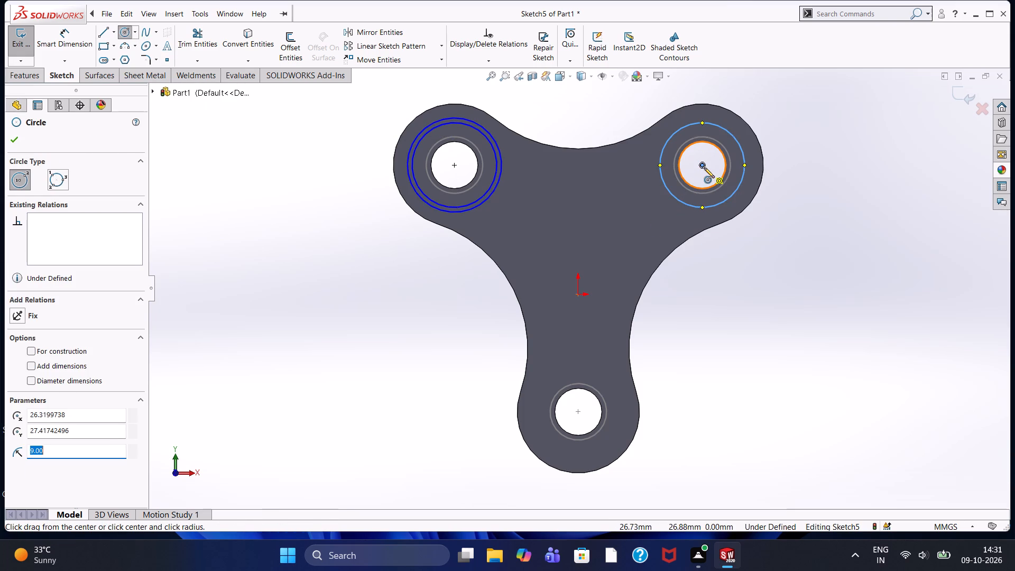
pyautogui.click(703, 166)
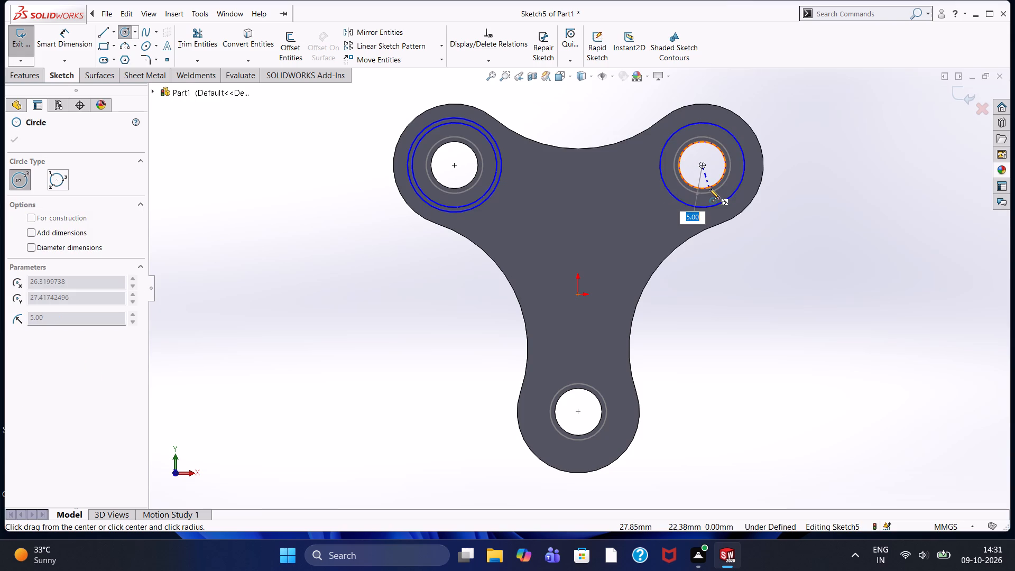
pyautogui.write('10')
pyautogui.press('Return')
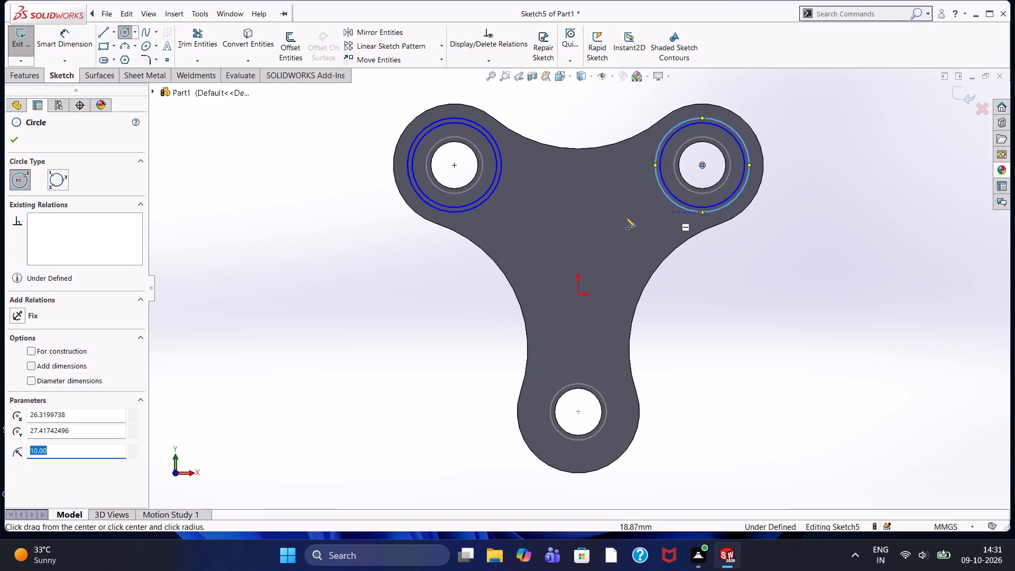
# Draw 9 mm and 10 mm radius circles concentric with the lower lobe's hole.
pyautogui.click(578, 413)
pyautogui.press('9')
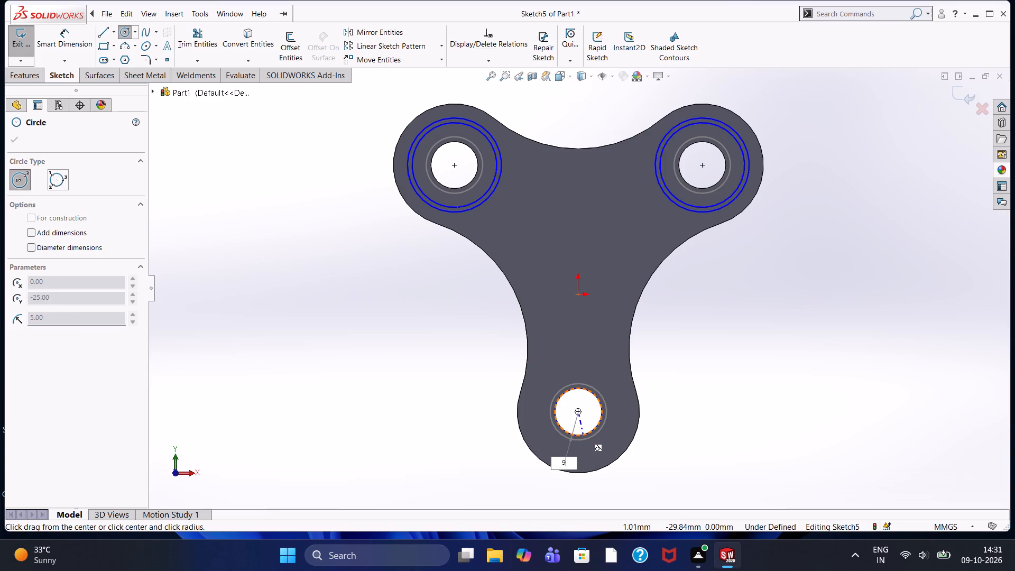
pyautogui.press('Return')
pyautogui.click(577, 410)
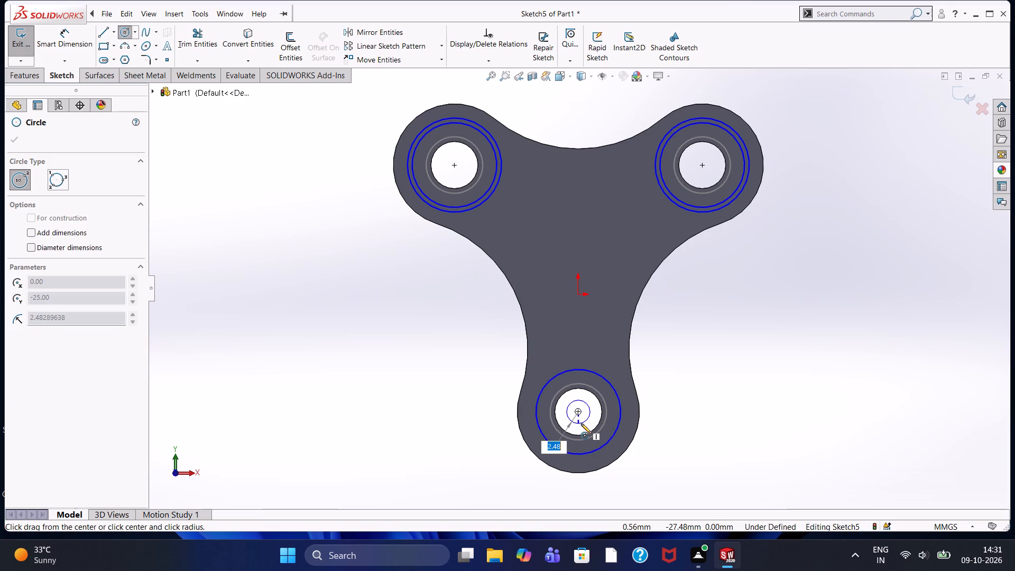
pyautogui.write('10')
pyautogui.press('Return')
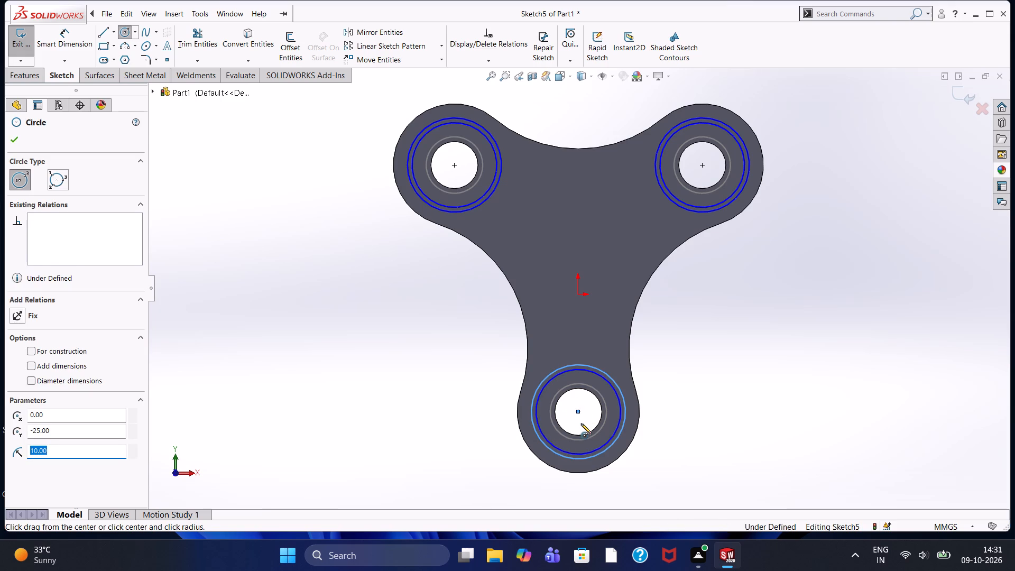
pyautogui.press('Escape')
pyautogui.click(450, 340)
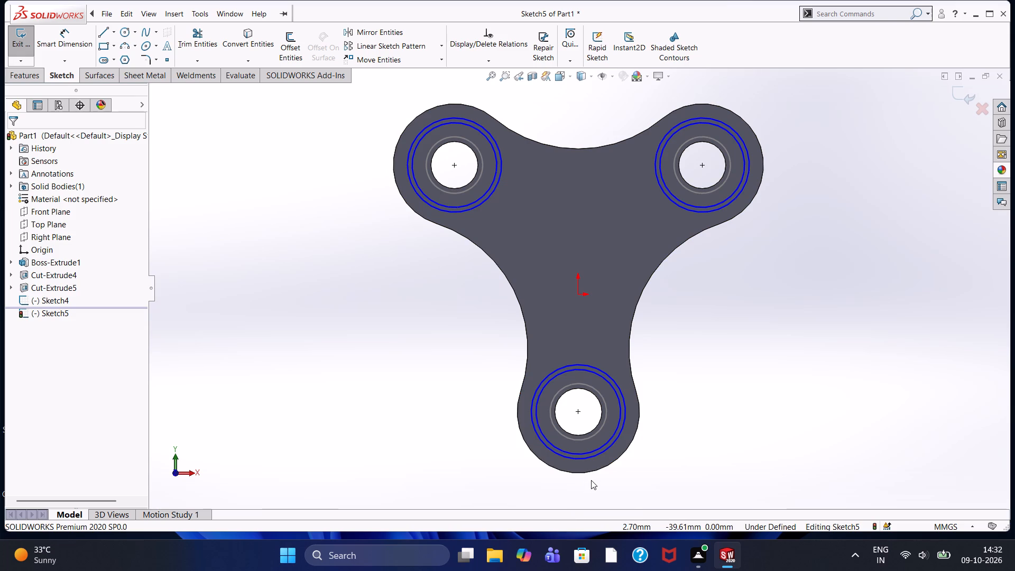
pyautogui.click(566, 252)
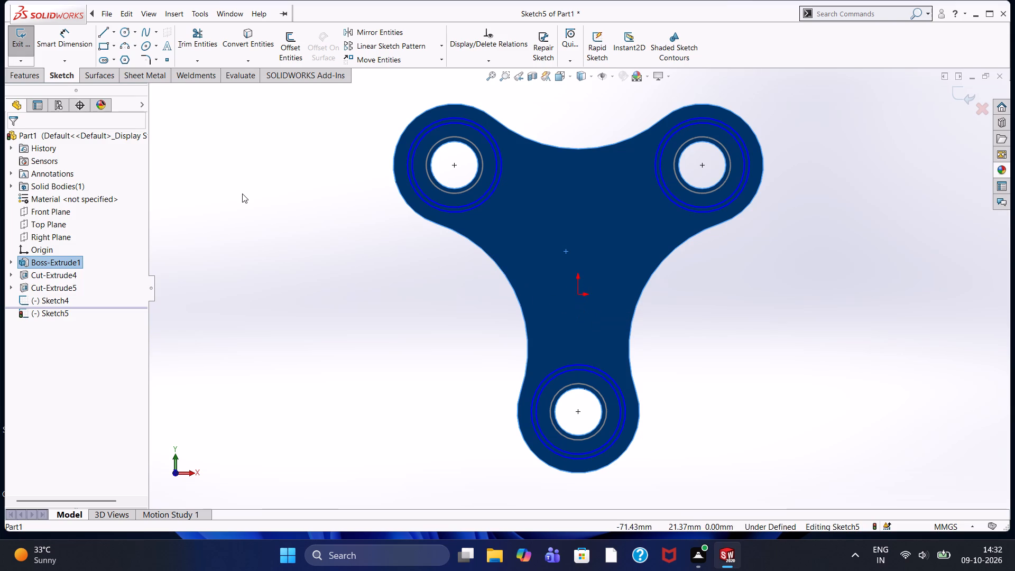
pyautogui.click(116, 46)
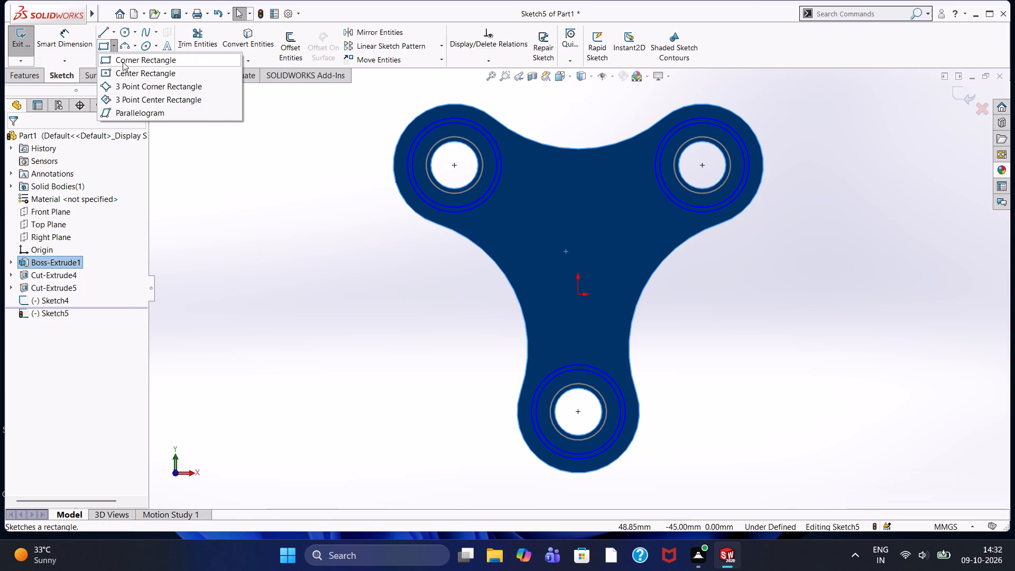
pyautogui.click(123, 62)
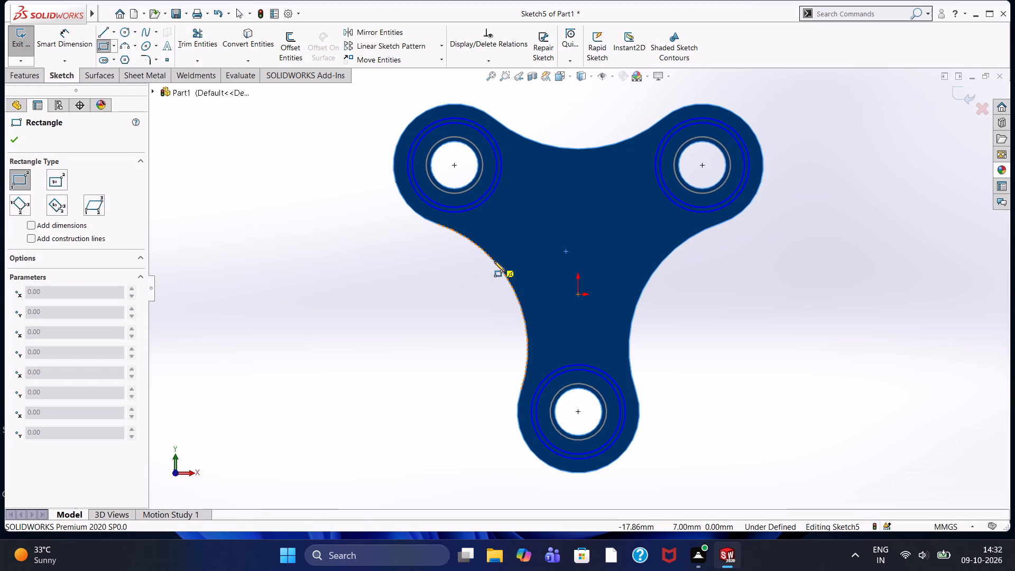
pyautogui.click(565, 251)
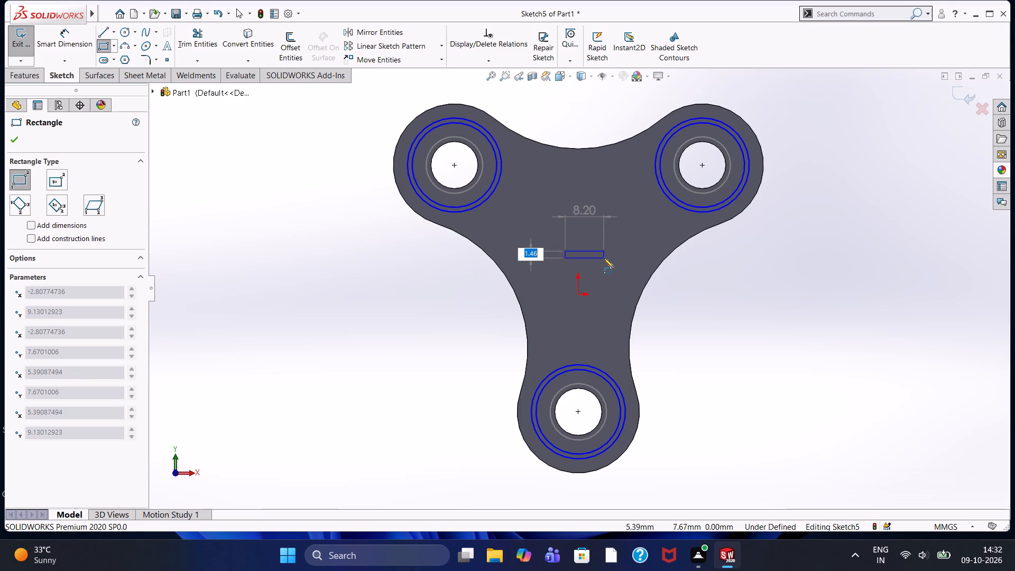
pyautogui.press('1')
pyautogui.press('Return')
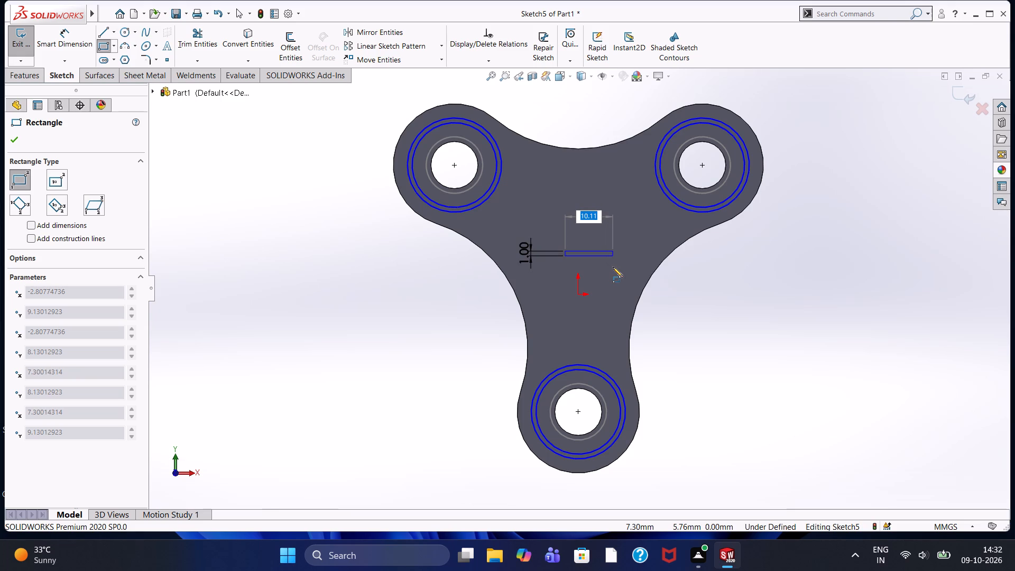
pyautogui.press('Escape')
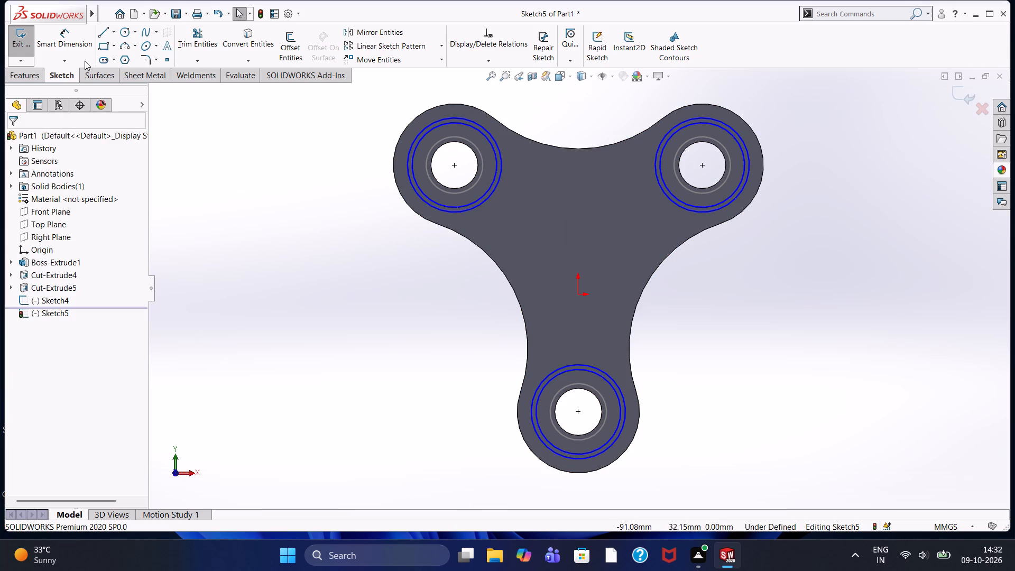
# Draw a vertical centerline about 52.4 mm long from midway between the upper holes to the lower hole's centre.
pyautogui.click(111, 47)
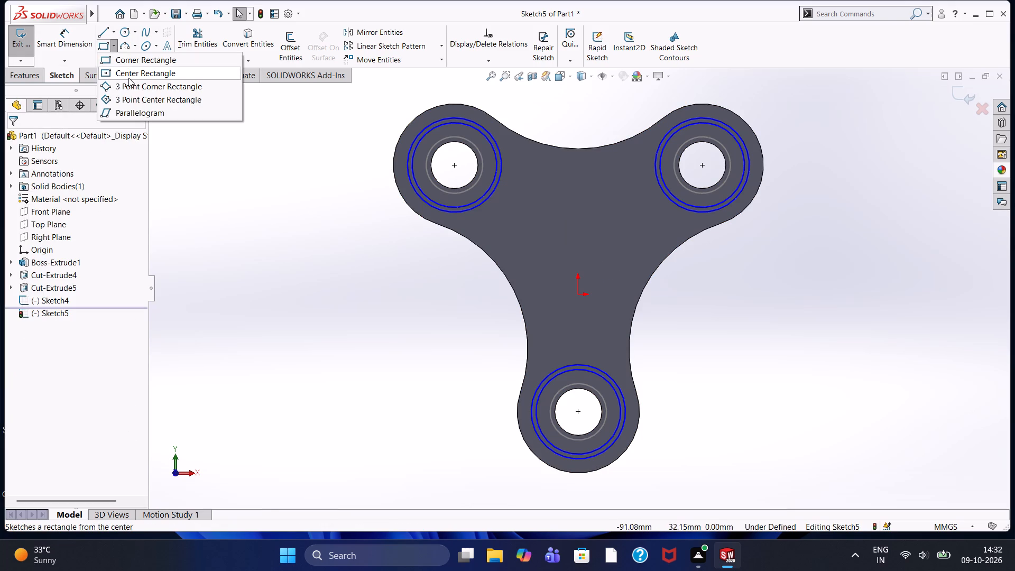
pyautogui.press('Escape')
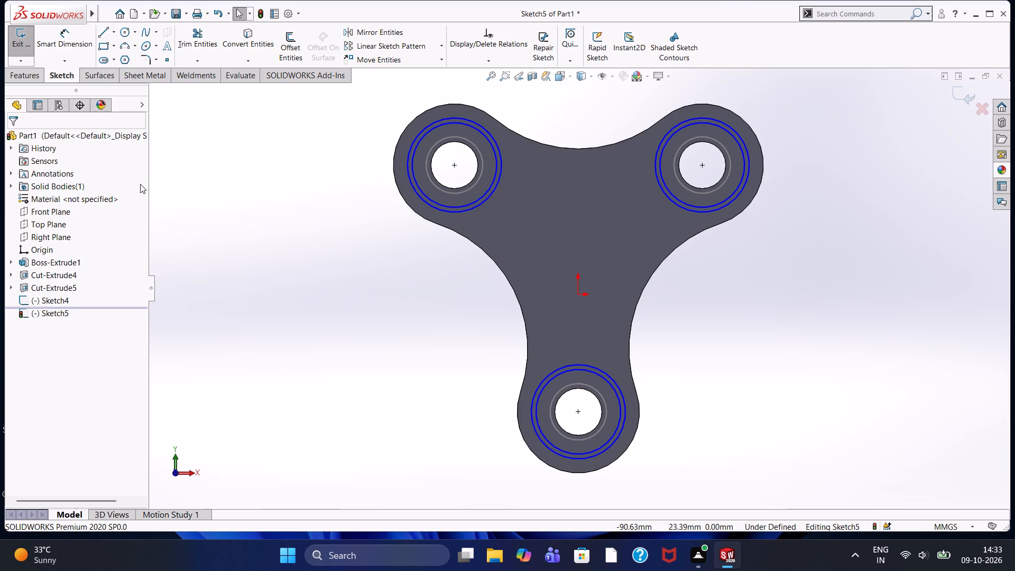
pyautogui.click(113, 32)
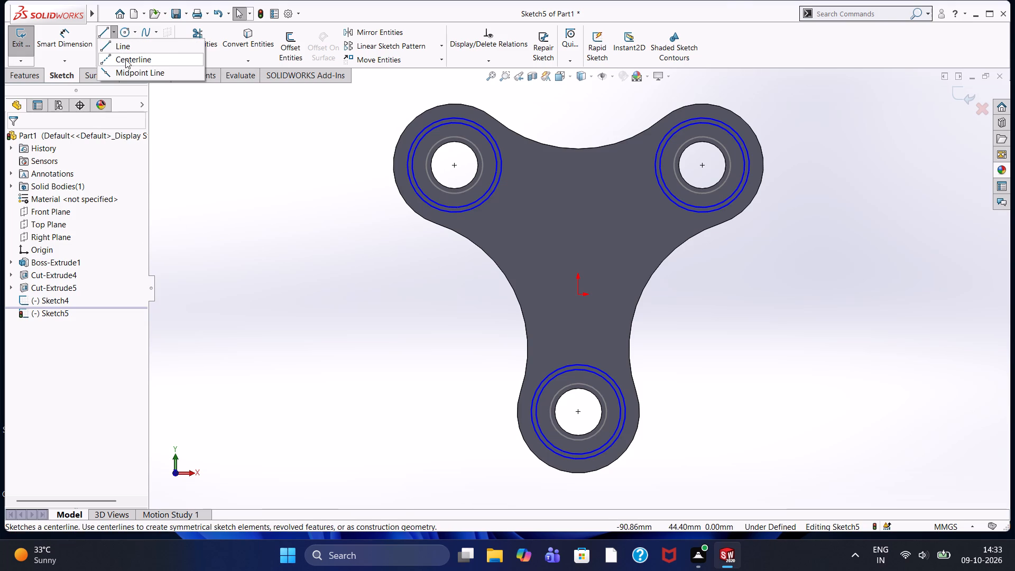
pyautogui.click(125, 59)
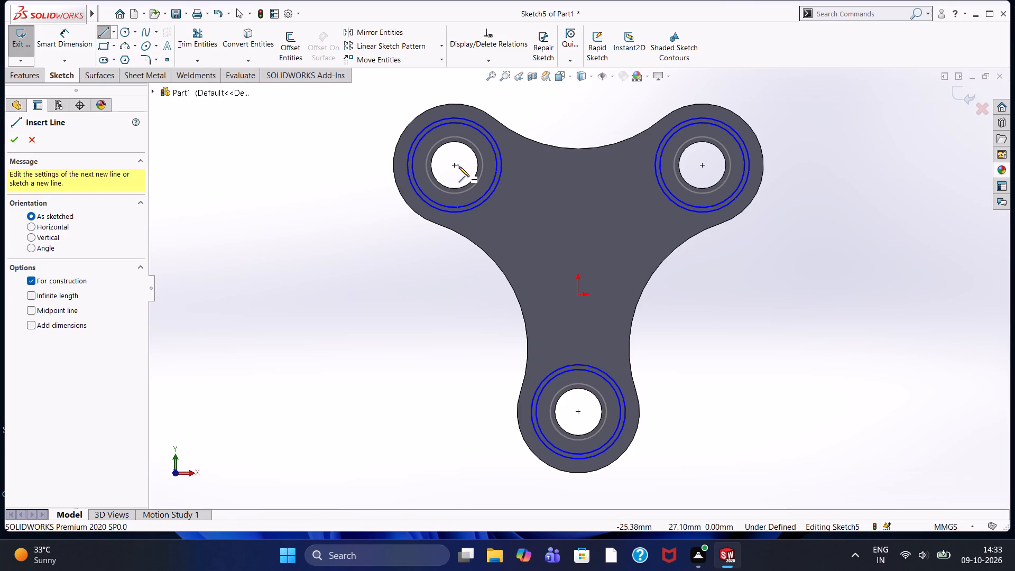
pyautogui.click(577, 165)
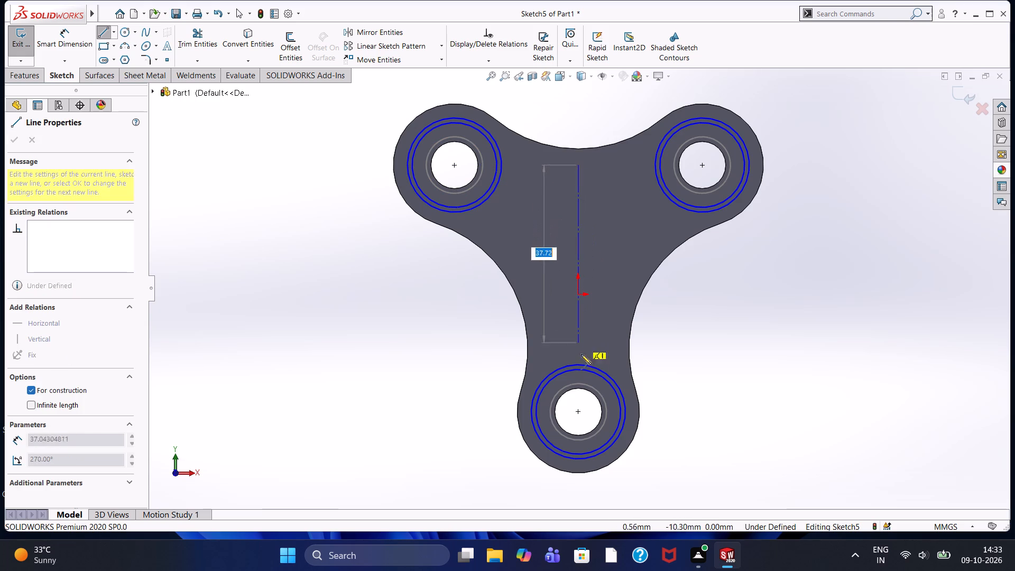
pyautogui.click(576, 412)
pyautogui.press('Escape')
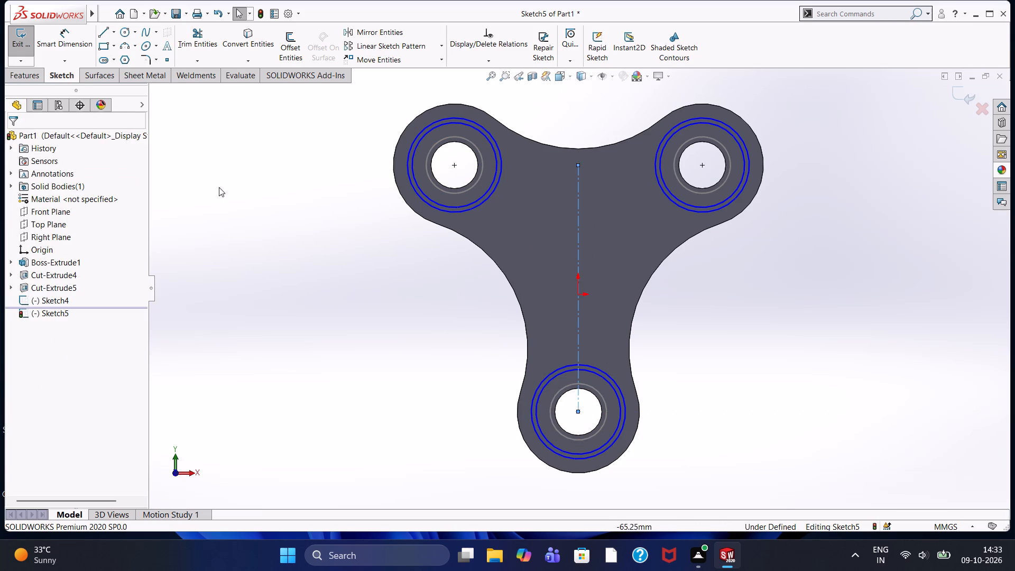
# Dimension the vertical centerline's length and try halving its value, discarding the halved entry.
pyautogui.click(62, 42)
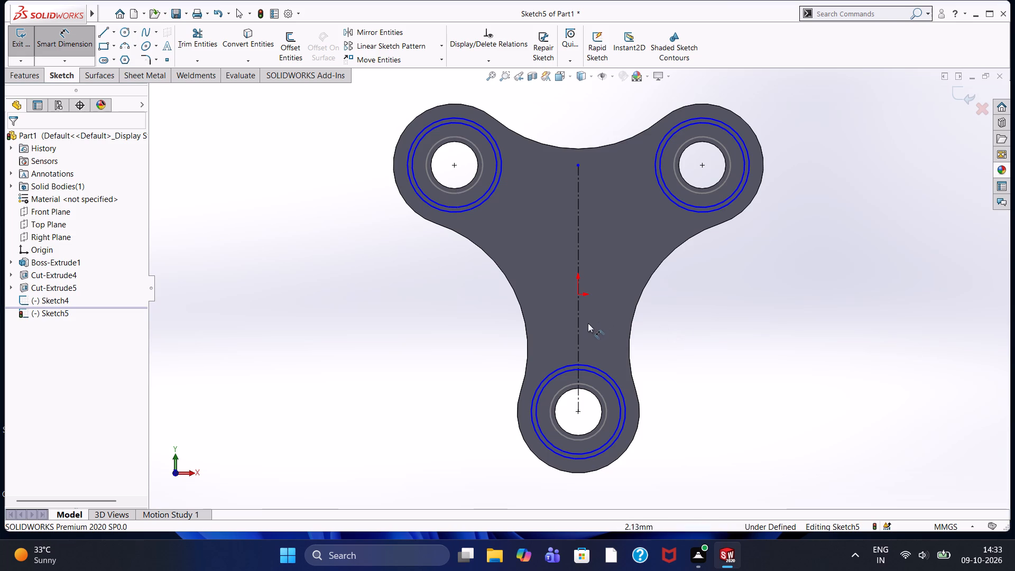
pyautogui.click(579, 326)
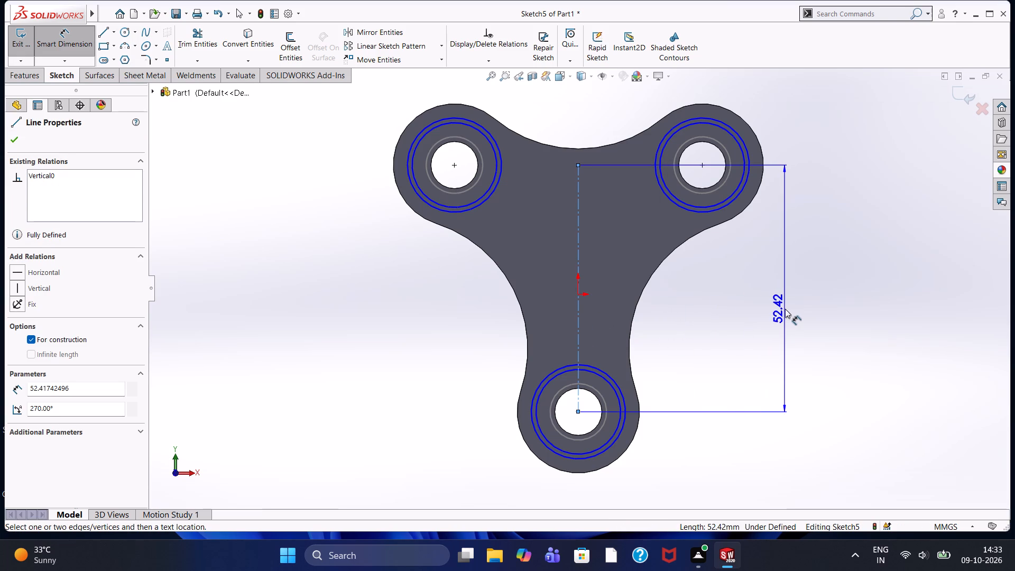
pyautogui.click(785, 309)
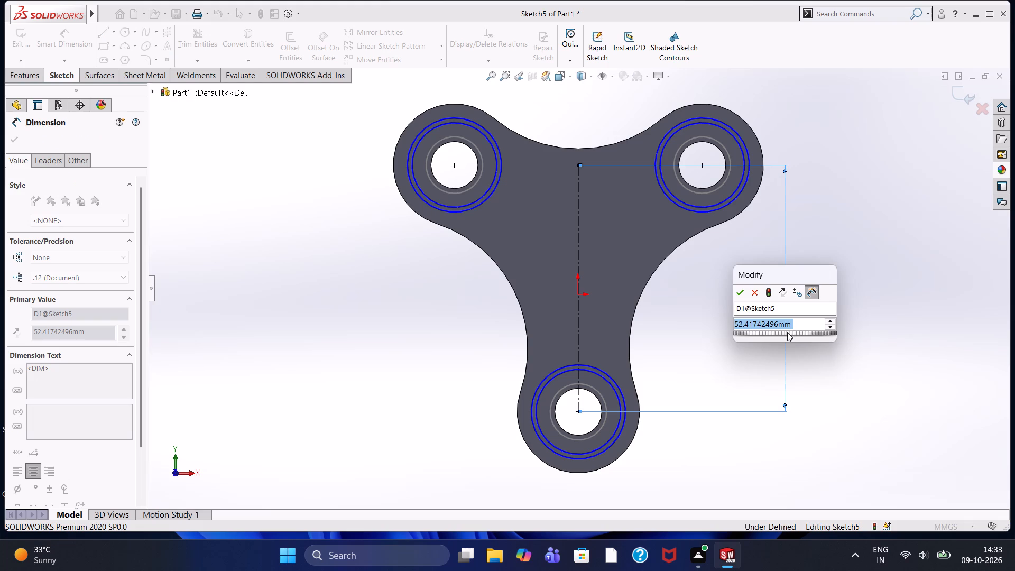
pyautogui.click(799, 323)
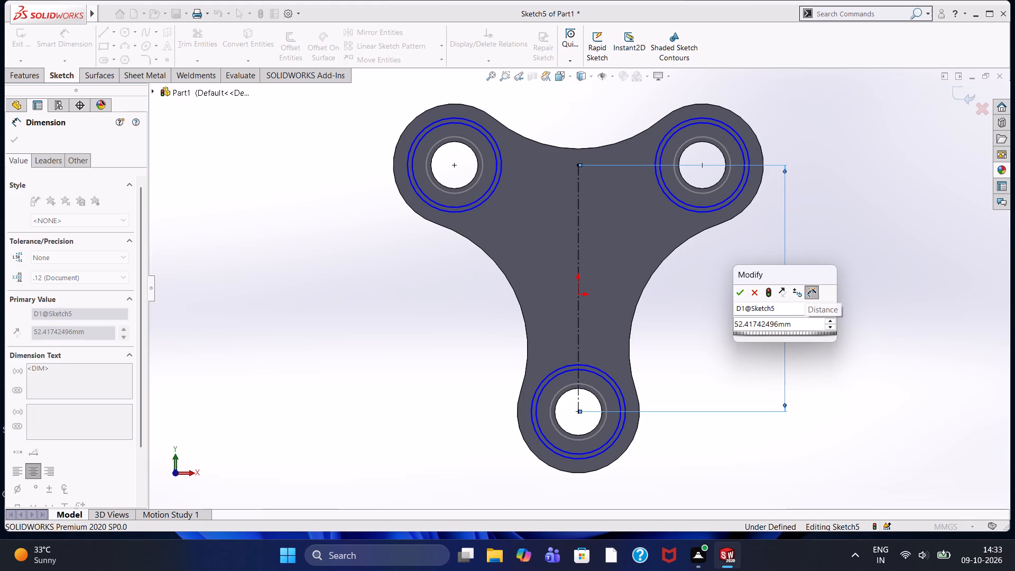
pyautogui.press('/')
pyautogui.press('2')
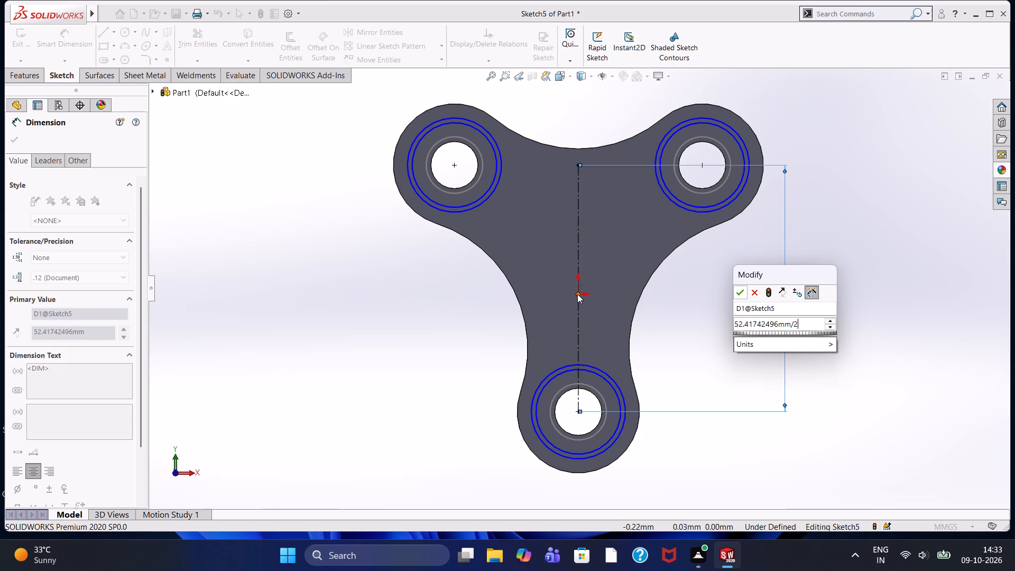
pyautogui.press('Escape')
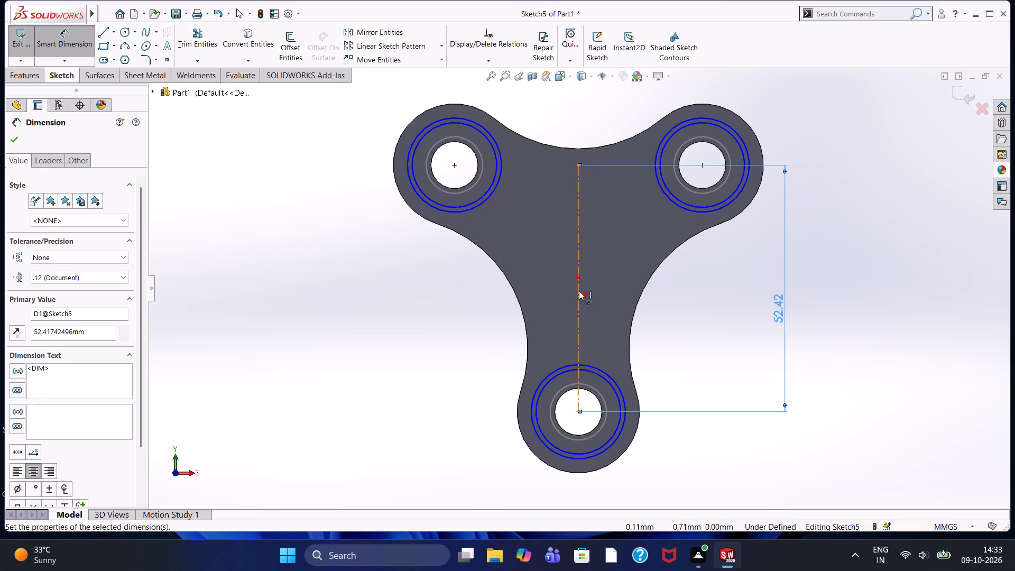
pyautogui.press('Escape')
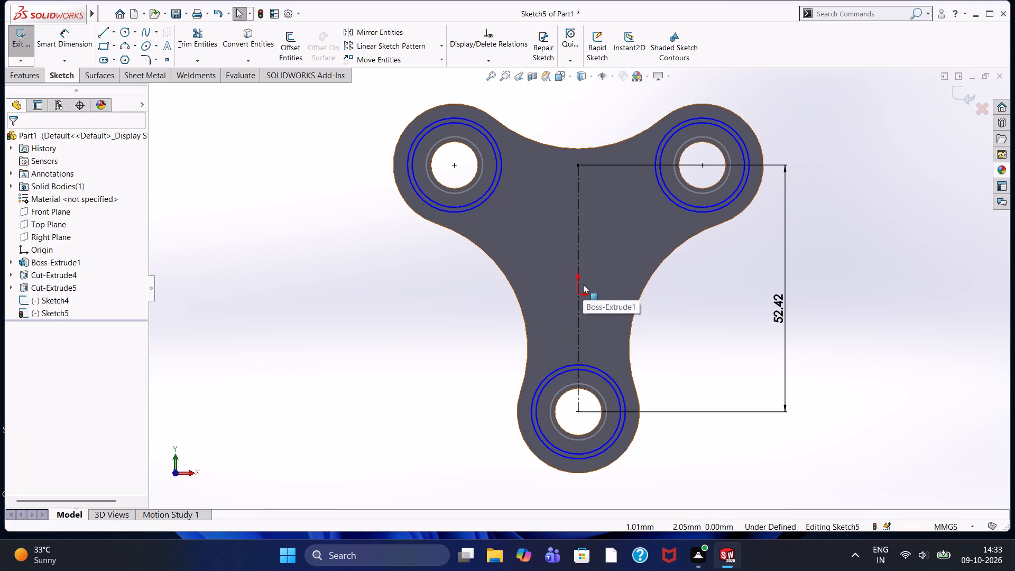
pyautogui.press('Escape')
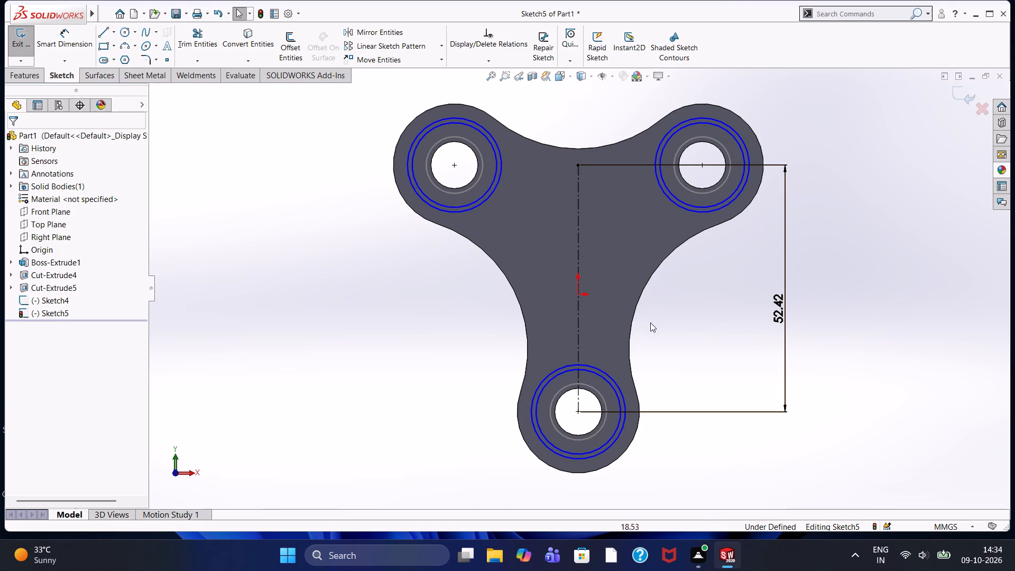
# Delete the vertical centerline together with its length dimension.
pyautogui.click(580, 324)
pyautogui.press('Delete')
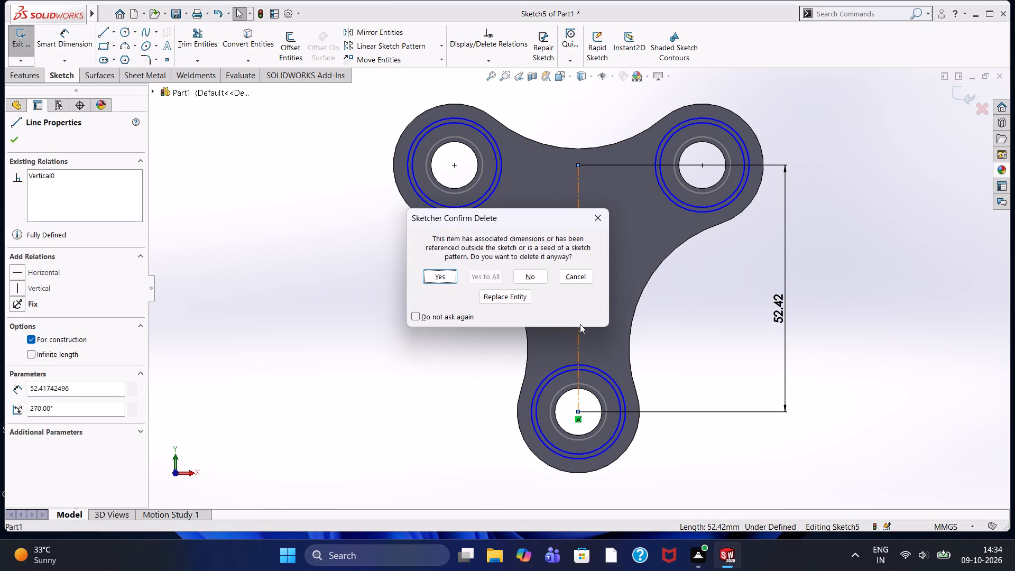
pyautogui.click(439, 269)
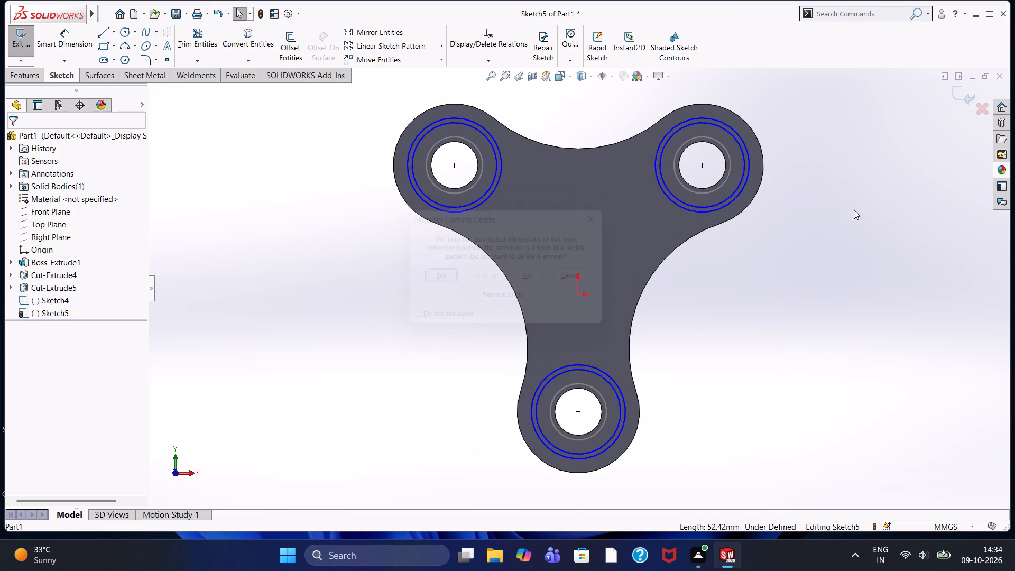
# Draw a 26 mm vertical centerline downward from the point midway between the two upper hole centres.
pyautogui.click(113, 34)
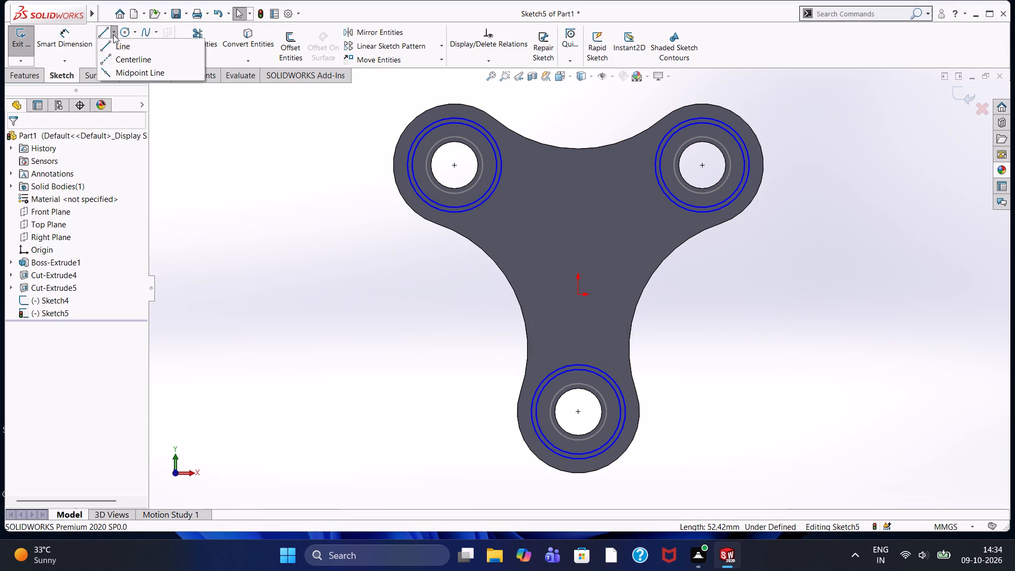
pyautogui.click(121, 54)
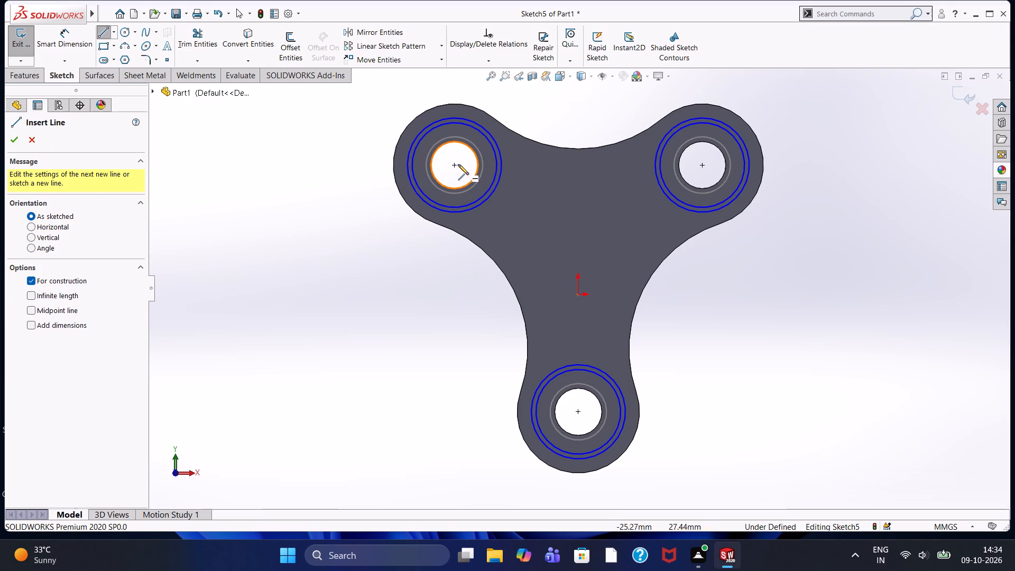
pyautogui.click(578, 166)
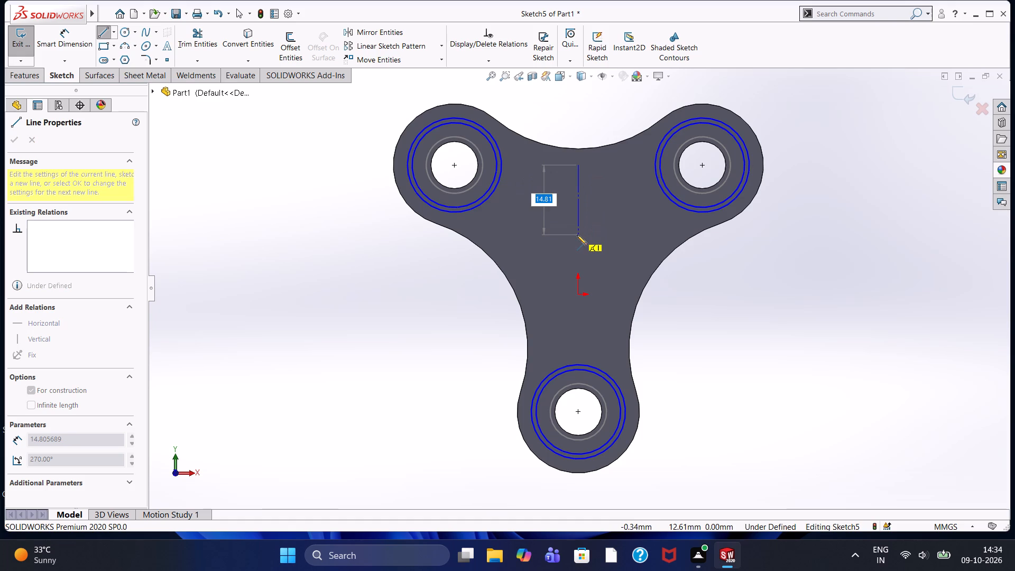
pyautogui.write('26')
pyautogui.press('Return')
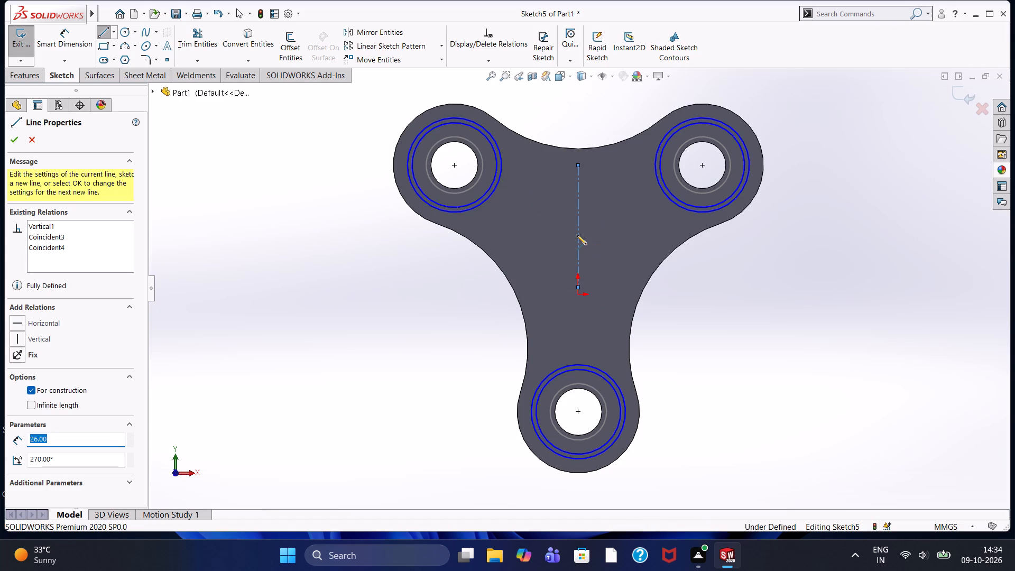
pyautogui.press('Escape')
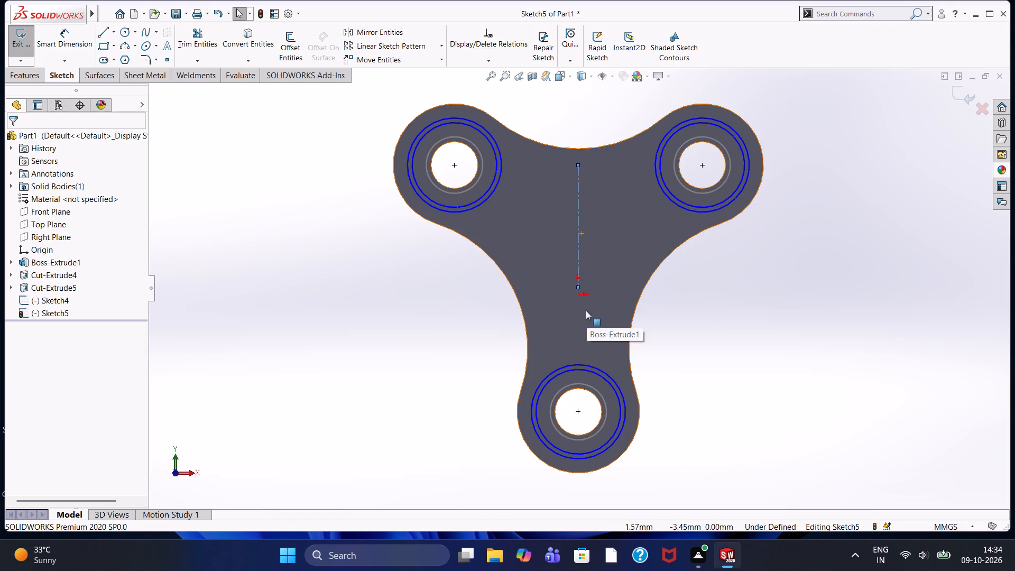
# Draw a 26 mm vertical centerline upward from the lower hole's centre toward the origin.
pyautogui.click(114, 33)
pyautogui.click(123, 66)
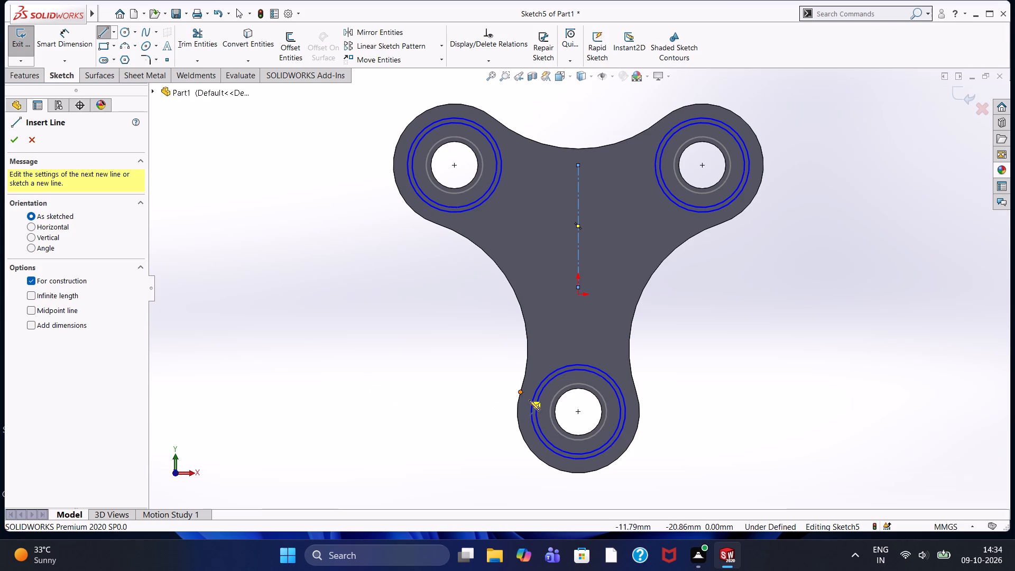
pyautogui.click(578, 413)
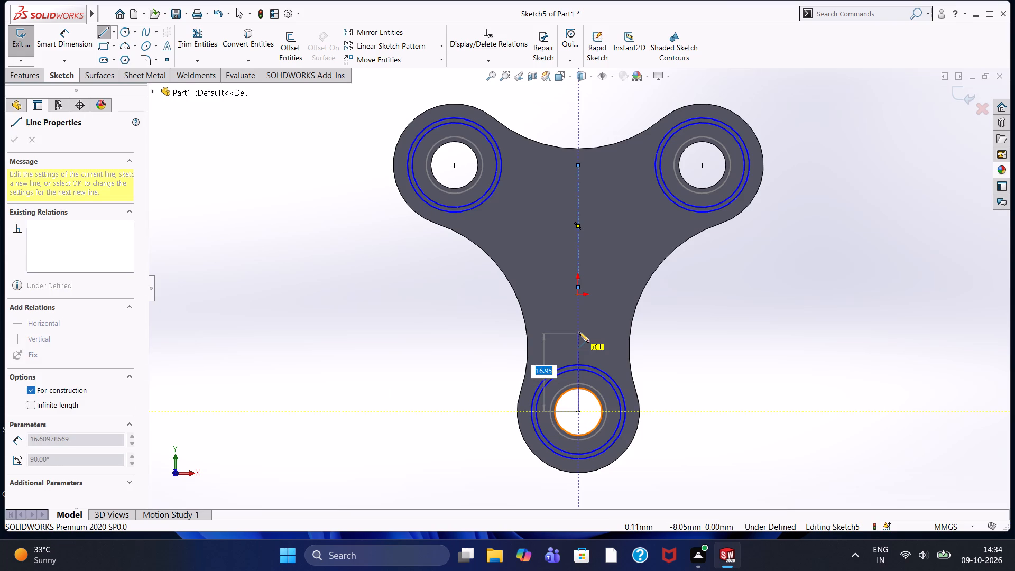
pyautogui.write('26')
pyautogui.press('Return')
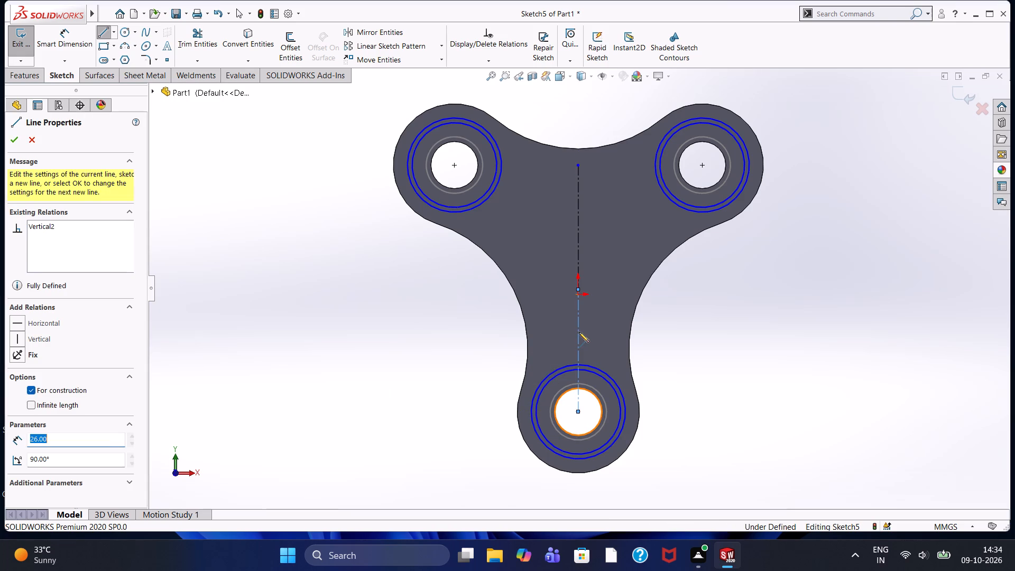
pyautogui.press('Escape')
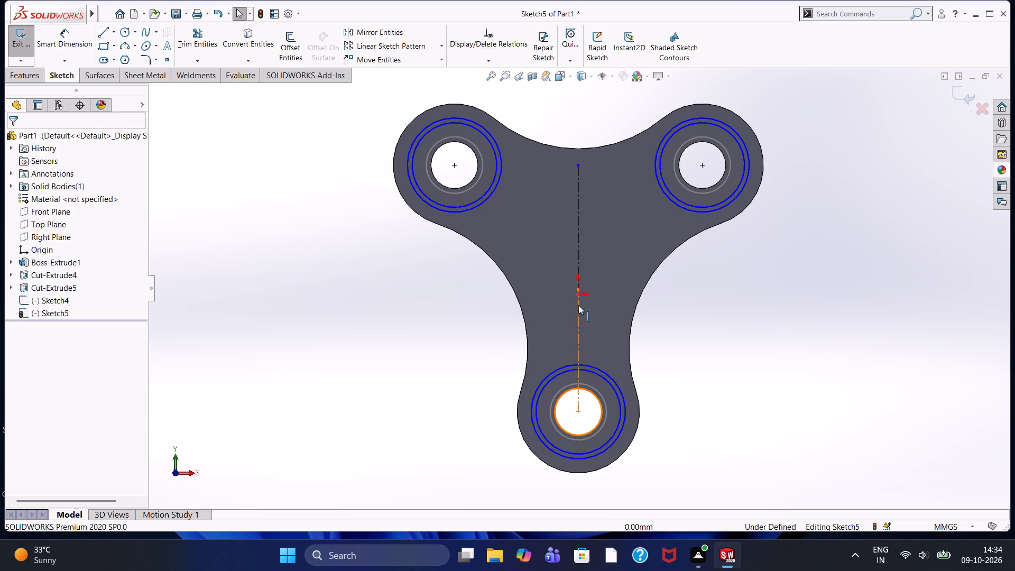
# Examine where the two vertical centerlines end near the origin.
pyautogui.scroll(-9, 578, 305)
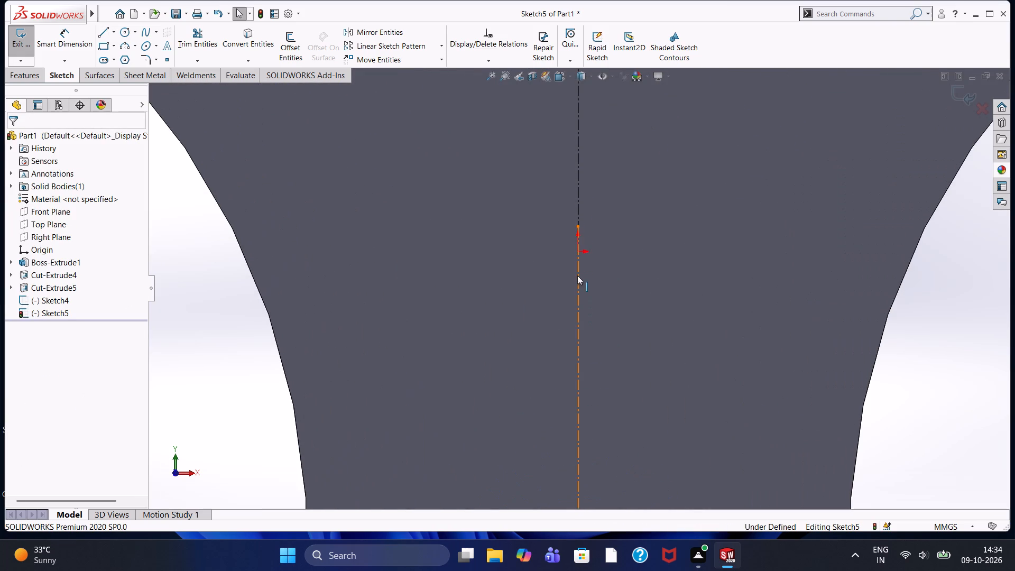
pyautogui.scroll(-4, 577, 275)
pyautogui.scroll(-4, 573, 220)
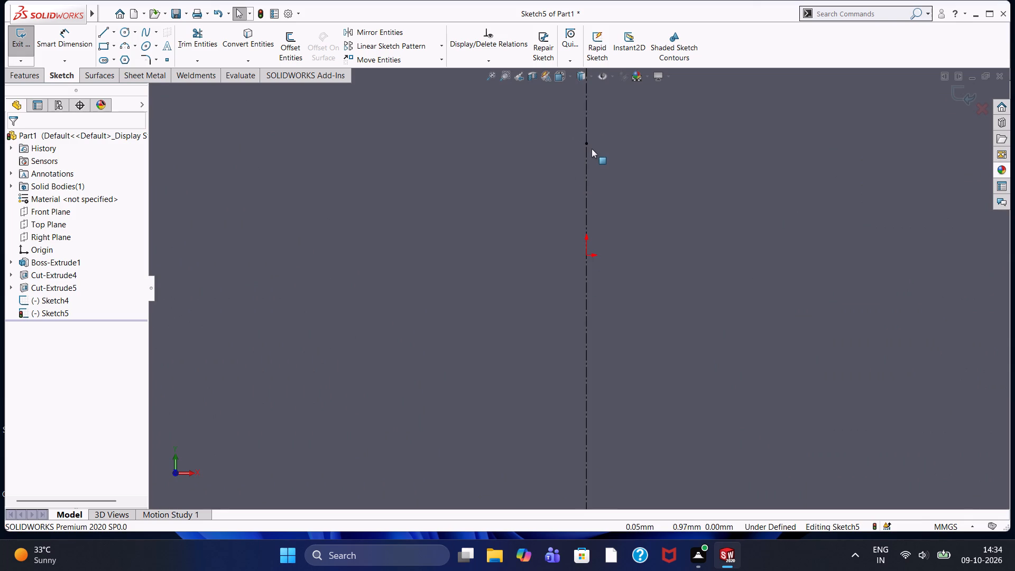
pyautogui.scroll(7, 580, 202)
pyautogui.scroll(2, 614, 325)
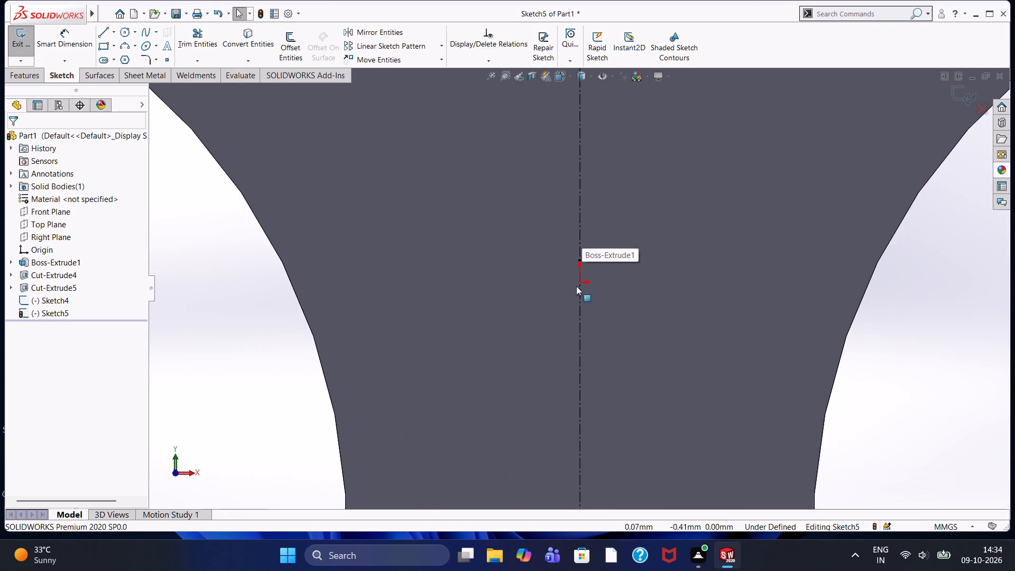
pyautogui.scroll(3, 587, 306)
pyautogui.scroll(3, 714, 363)
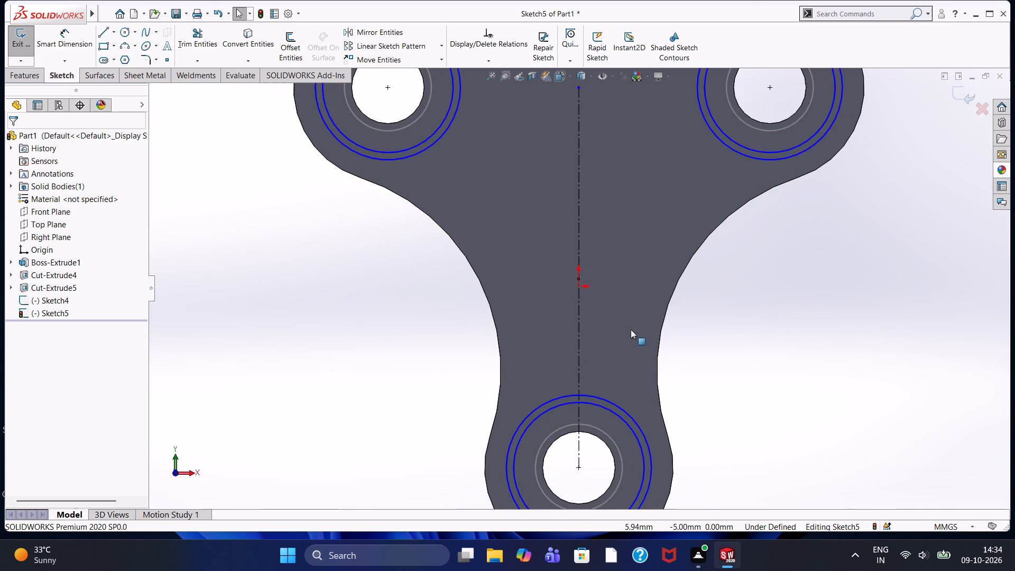
# Draw a center rectangle 12 mm wide and 1 mm high, centred on the vertical centerlines near the origin.
pyautogui.click(115, 48)
pyautogui.click(128, 70)
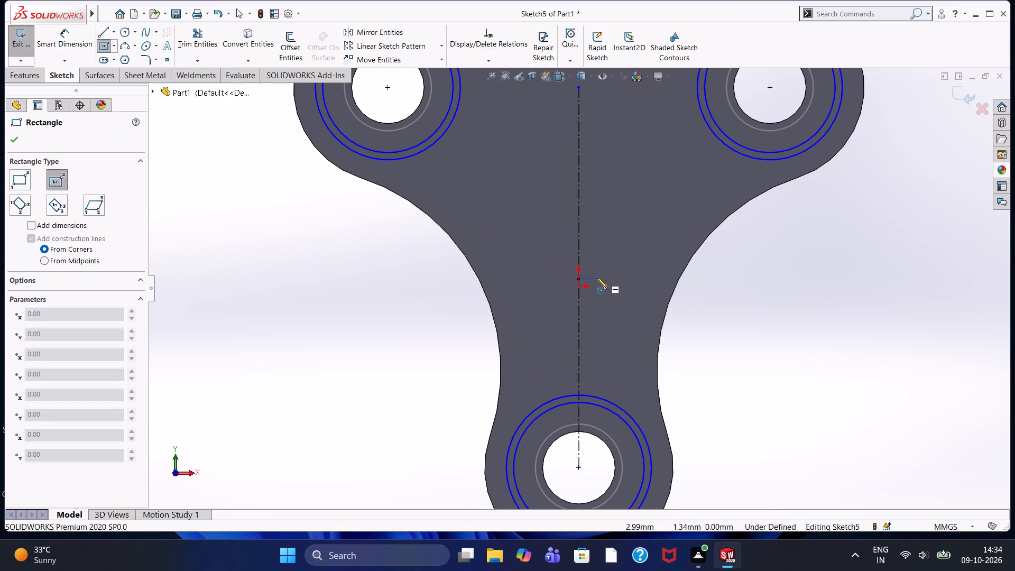
pyautogui.scroll(-3, 595, 279)
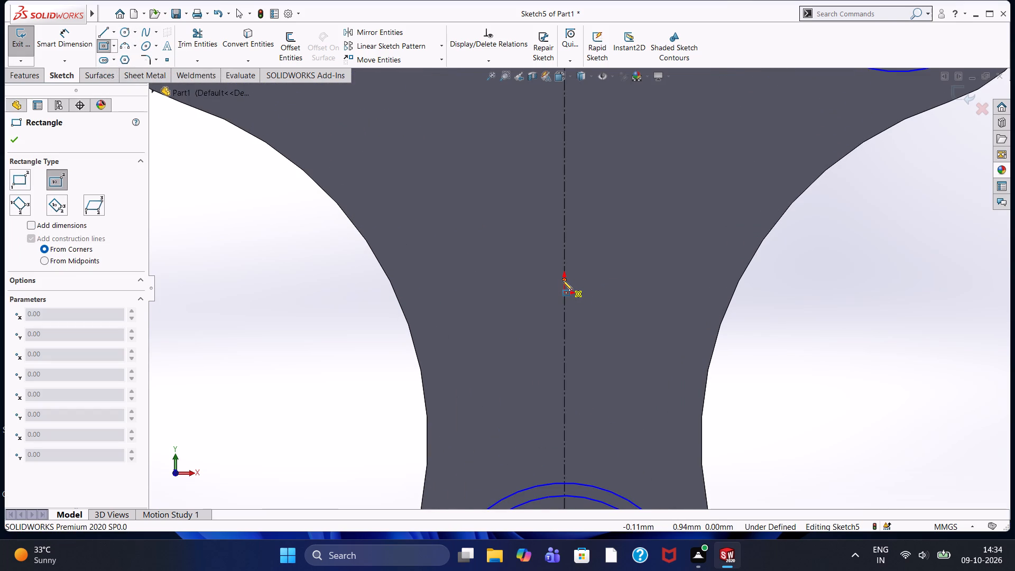
pyautogui.click(562, 280)
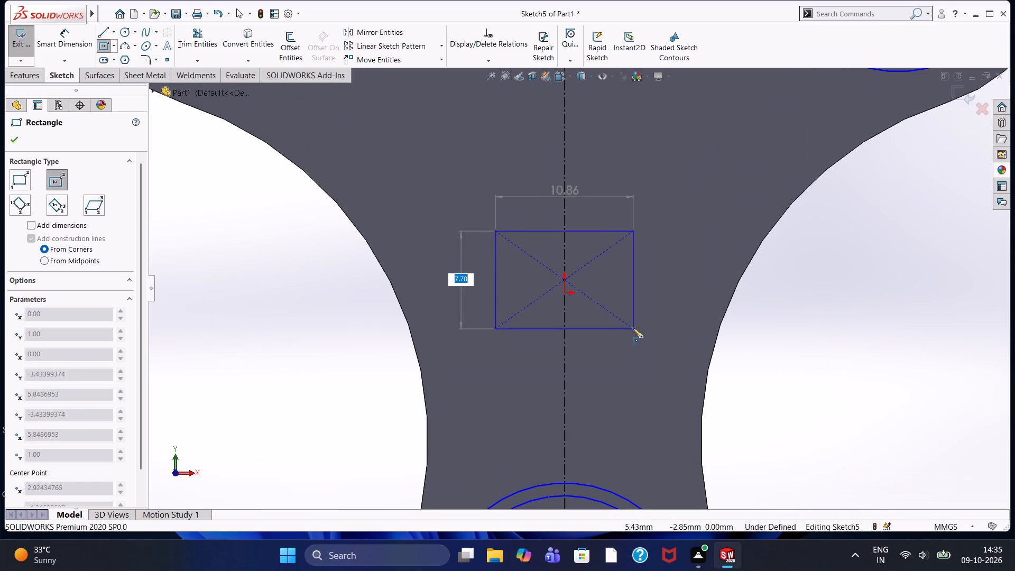
pyautogui.press('1')
pyautogui.press('Return')
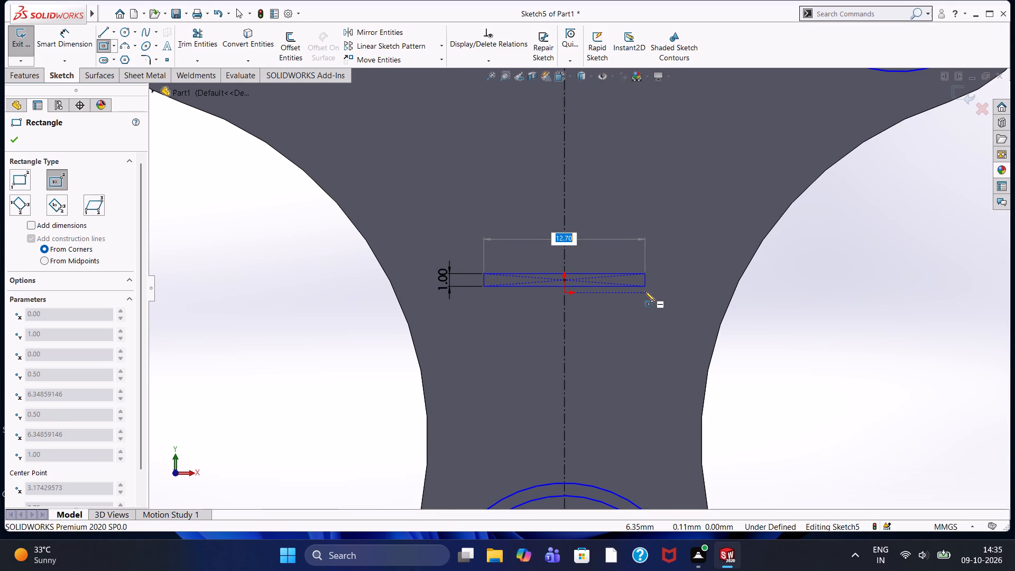
pyautogui.write('12')
pyautogui.press('Return')
pyautogui.press('Escape')
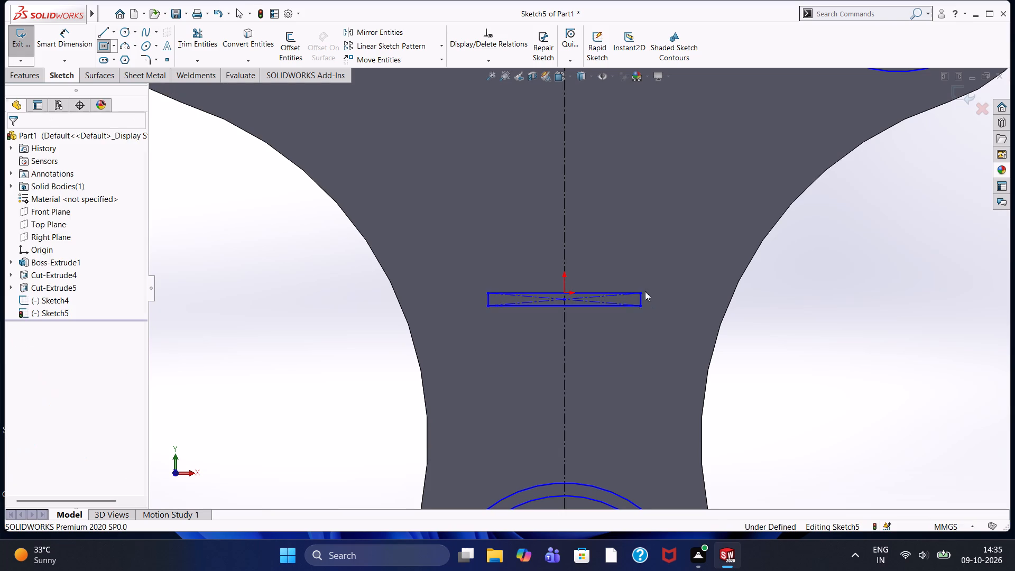
pyautogui.scroll(-4, 606, 320)
pyautogui.scroll(8, 536, 293)
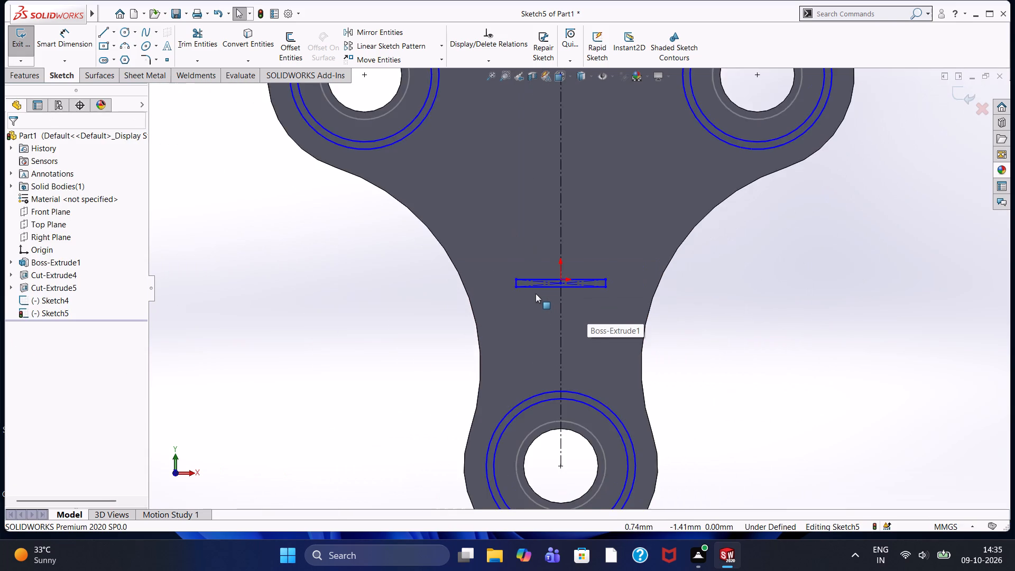
# Make the thin rectangle's centre point coincident with the origin.
pyautogui.scroll(3, 536, 293)
pyautogui.scroll(-4, 536, 293)
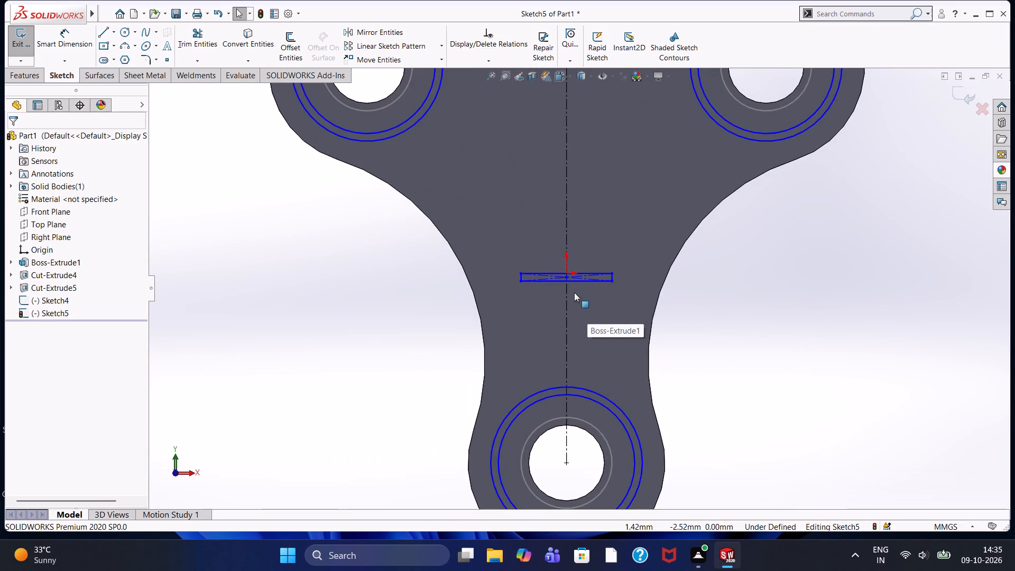
pyautogui.scroll(-12, 568, 292)
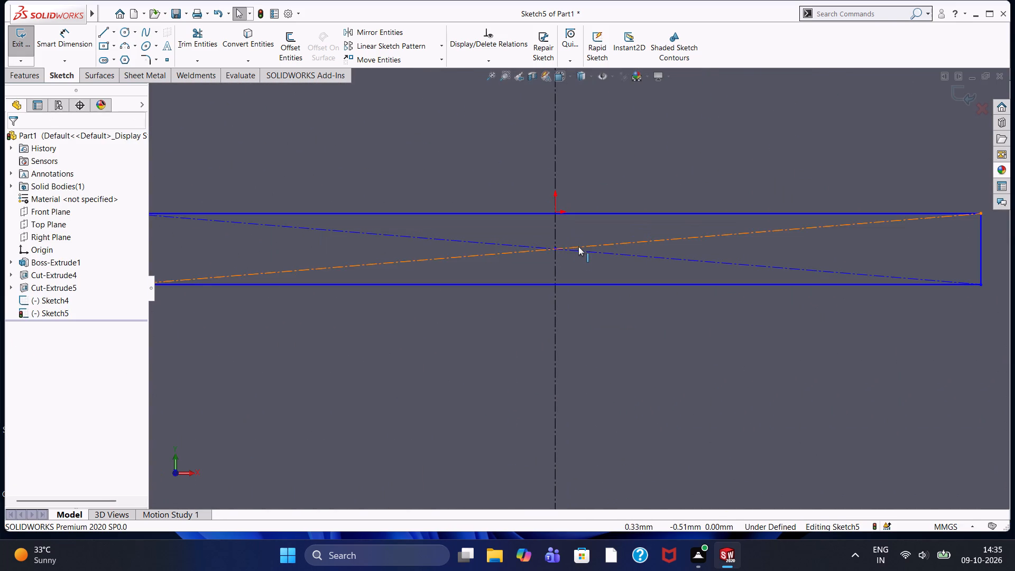
pyautogui.press('Escape')
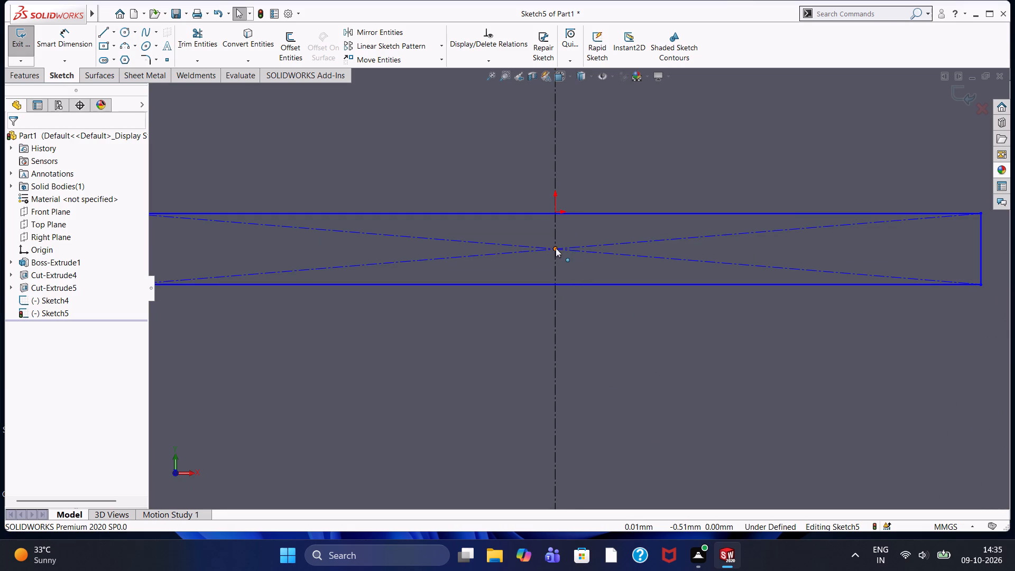
pyautogui.click(556, 248)
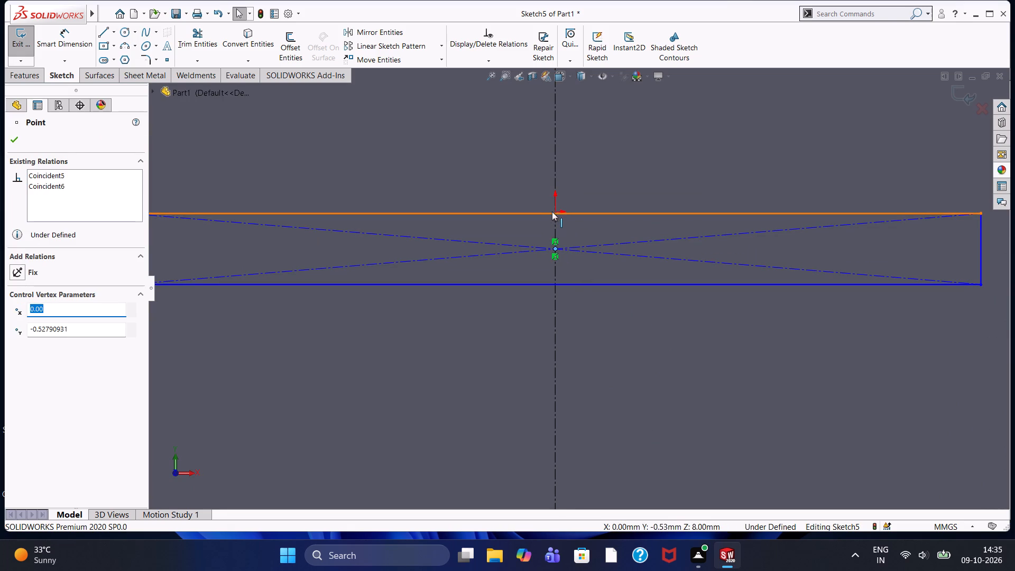
pyautogui.keyDown('ctrl'); pyautogui.click(552, 210); pyautogui.keyUp('ctrl')
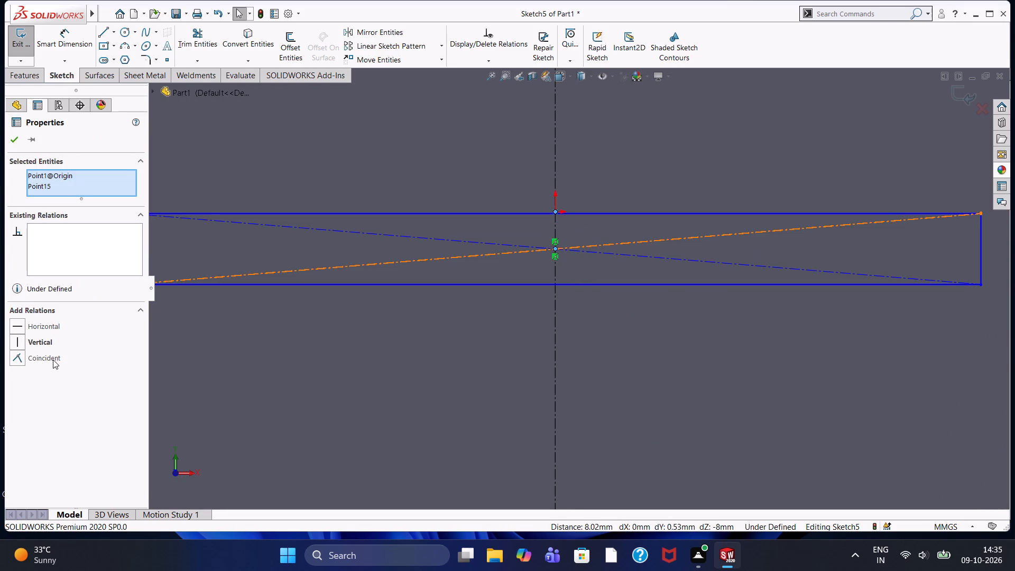
pyautogui.keyDown('ctrl'); pyautogui.click(53, 360); pyautogui.keyUp('ctrl')
pyautogui.click(6, 141)
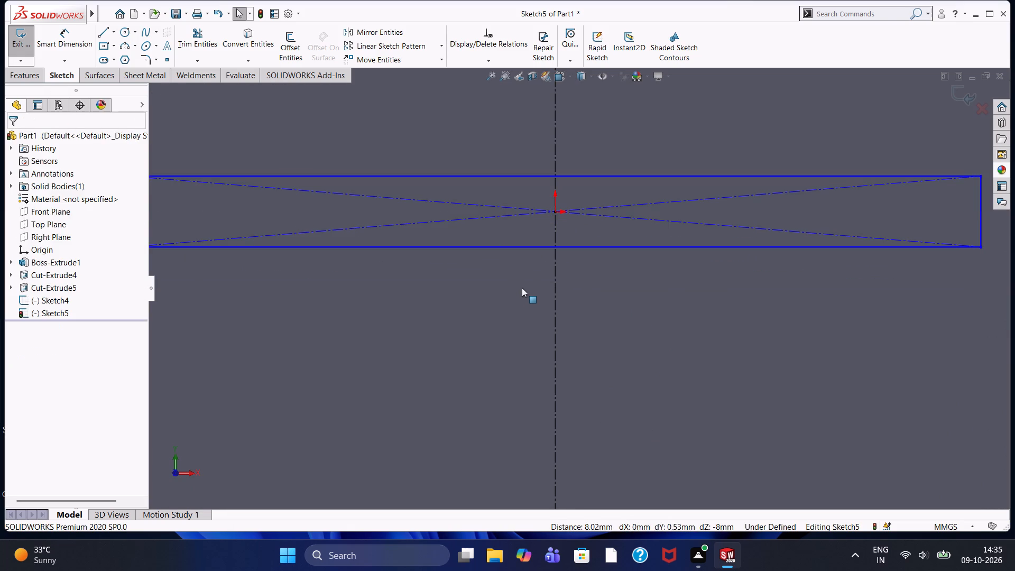
pyautogui.scroll(10, 519, 280)
pyautogui.click(917, 331)
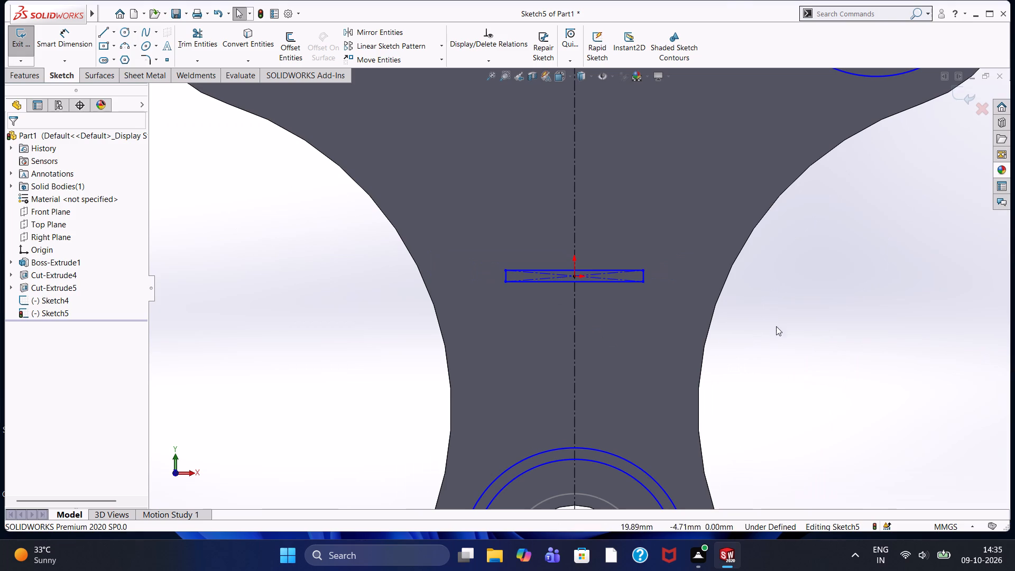
pyautogui.scroll(6, 772, 351)
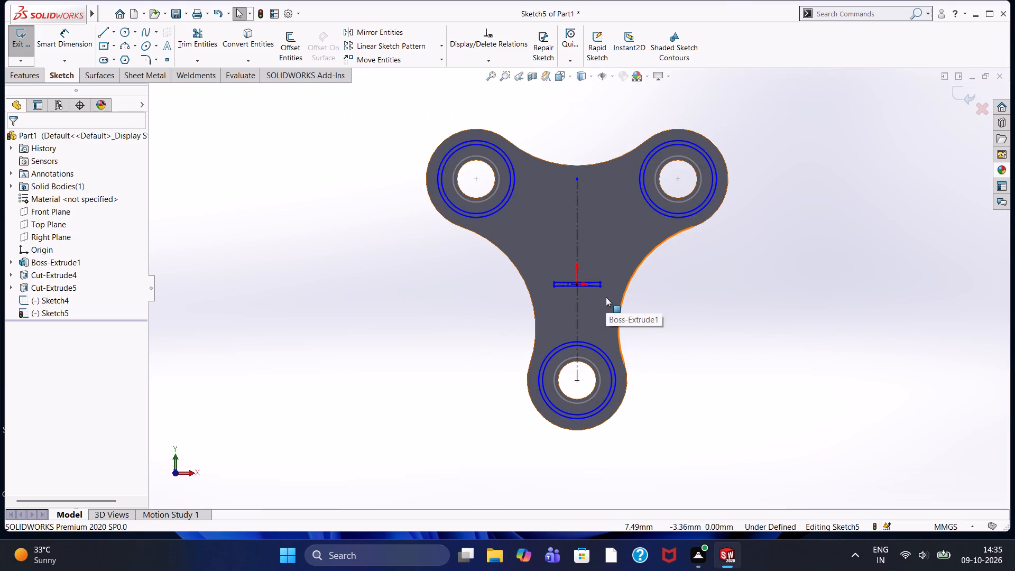
pyautogui.scroll(-2, 606, 297)
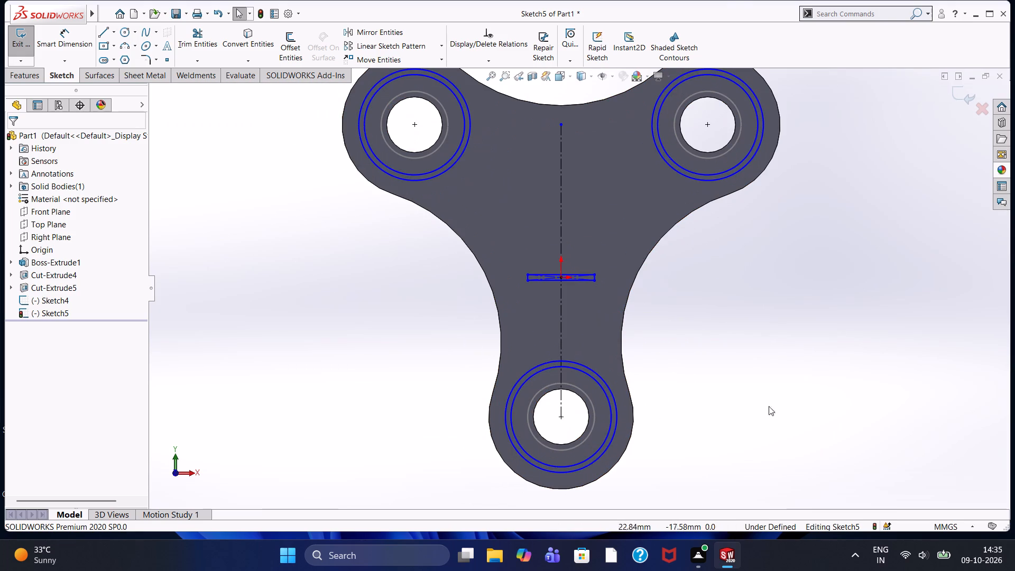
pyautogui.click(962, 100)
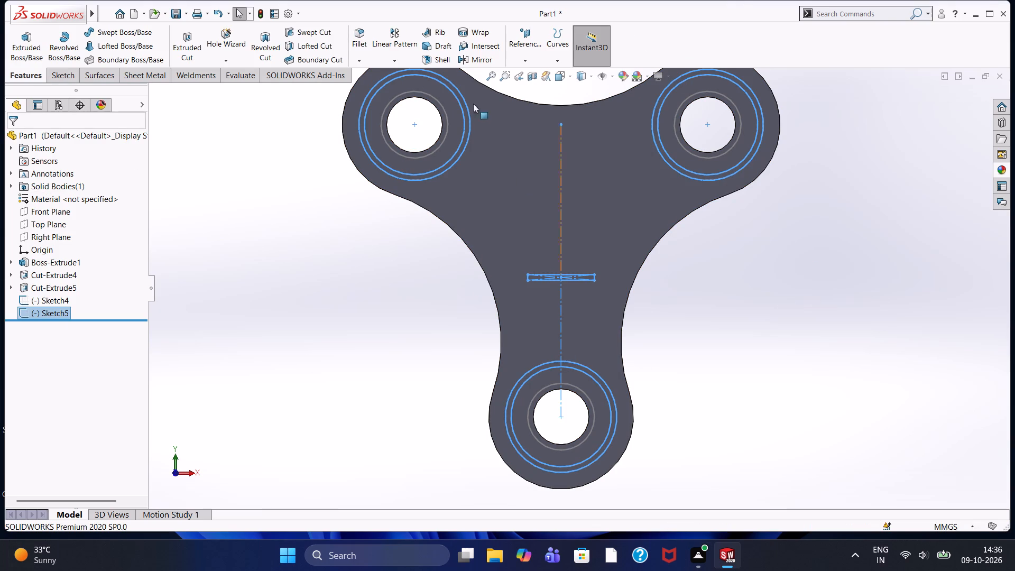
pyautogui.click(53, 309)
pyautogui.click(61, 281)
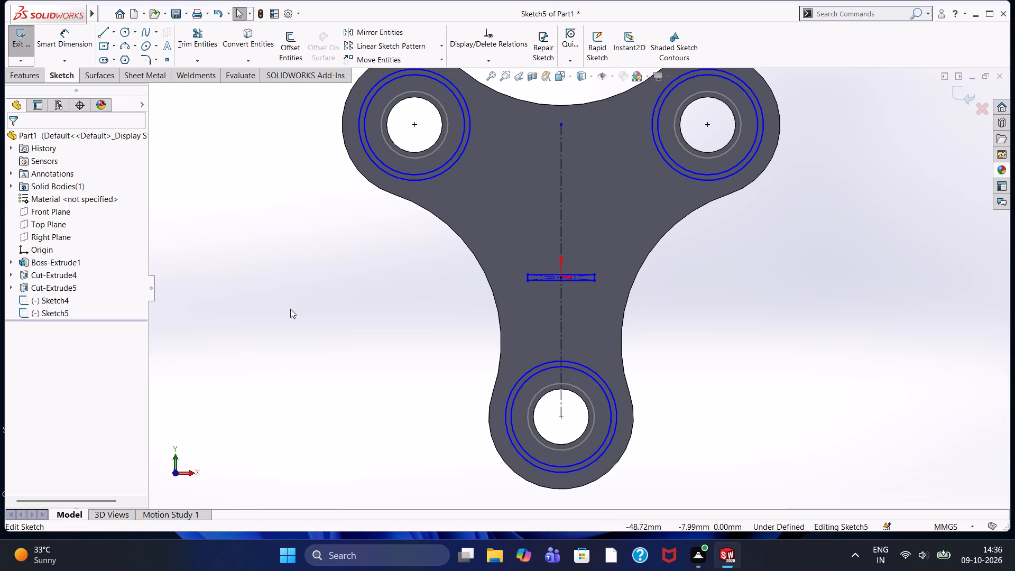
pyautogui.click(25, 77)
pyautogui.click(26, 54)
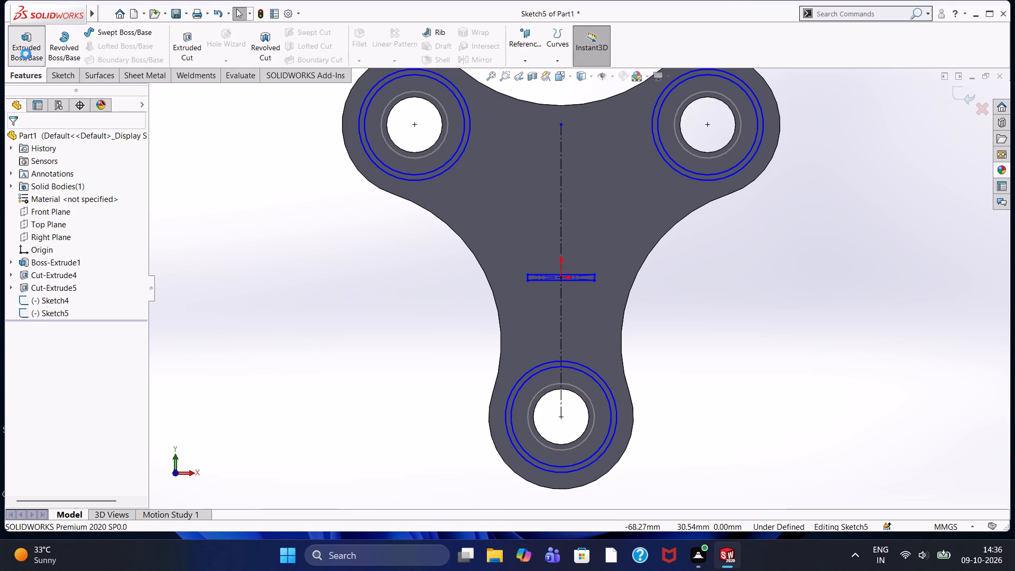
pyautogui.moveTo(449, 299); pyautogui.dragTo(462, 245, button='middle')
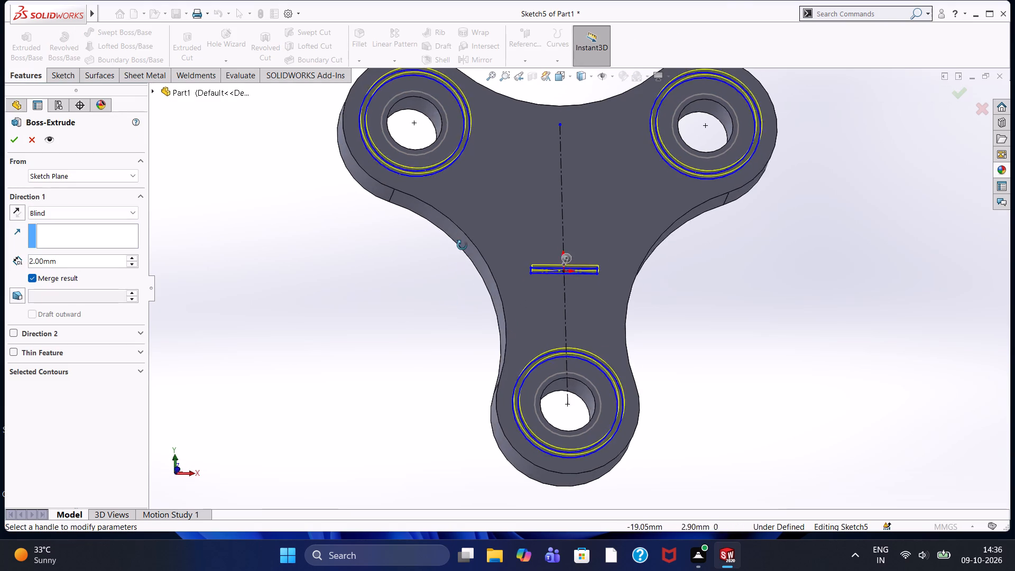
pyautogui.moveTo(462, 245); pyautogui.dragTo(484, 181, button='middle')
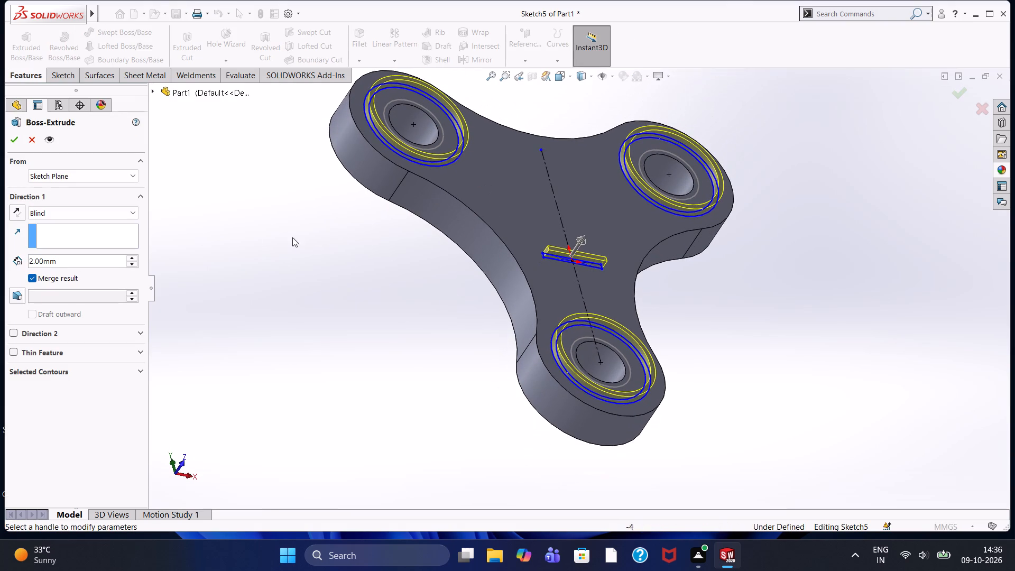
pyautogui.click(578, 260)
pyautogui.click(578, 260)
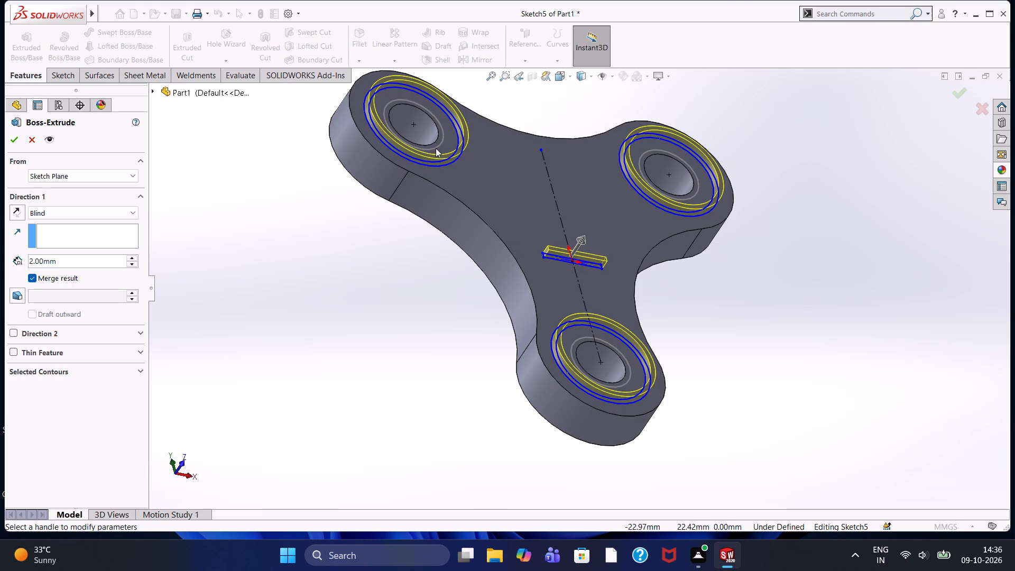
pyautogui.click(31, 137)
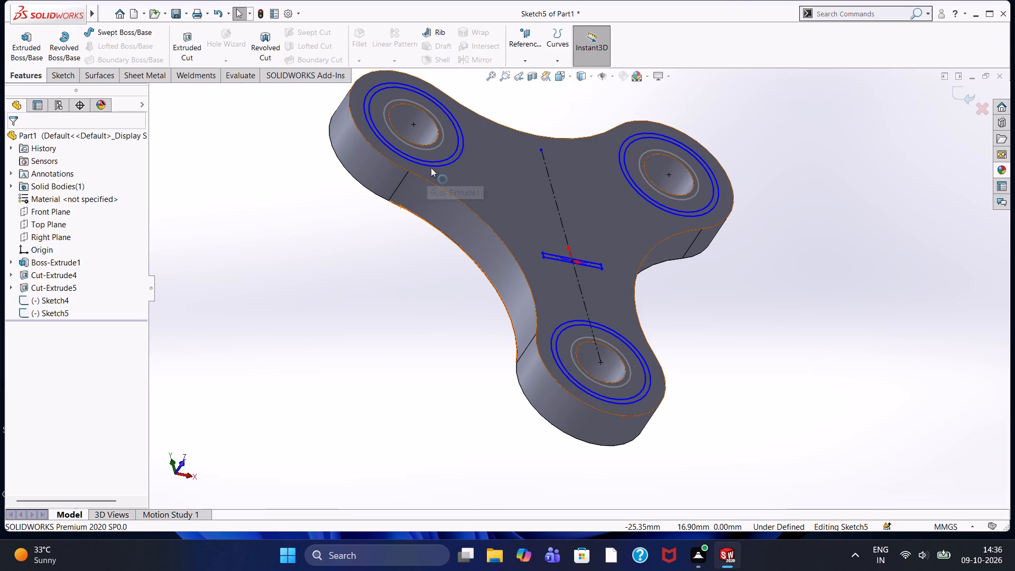
# Delete the 9 mm and 10 mm radius circles around all three holes from the rectangle's sketch.
pyautogui.click(432, 167)
pyautogui.press('Delete')
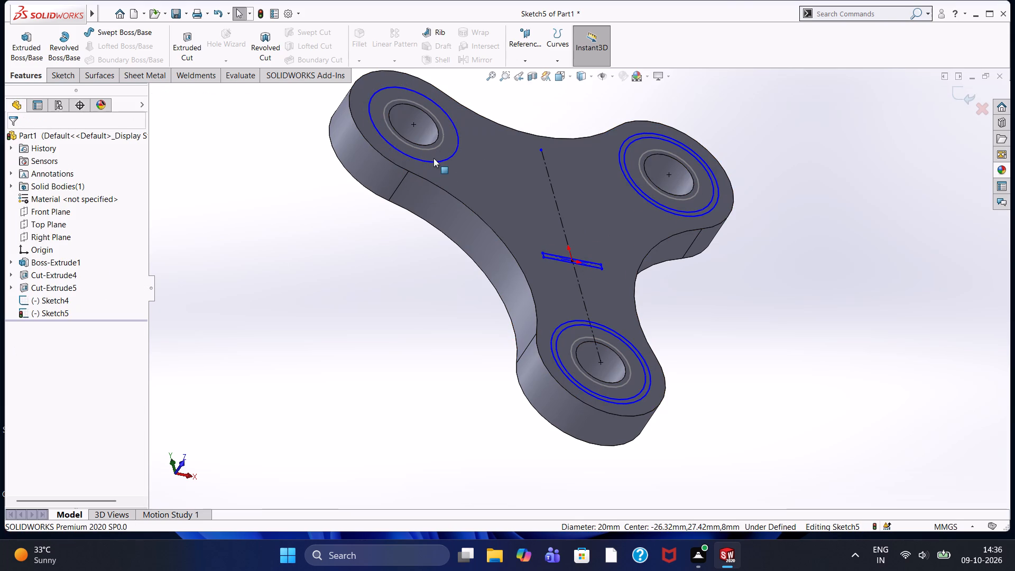
pyautogui.click(436, 162)
pyautogui.press('Delete')
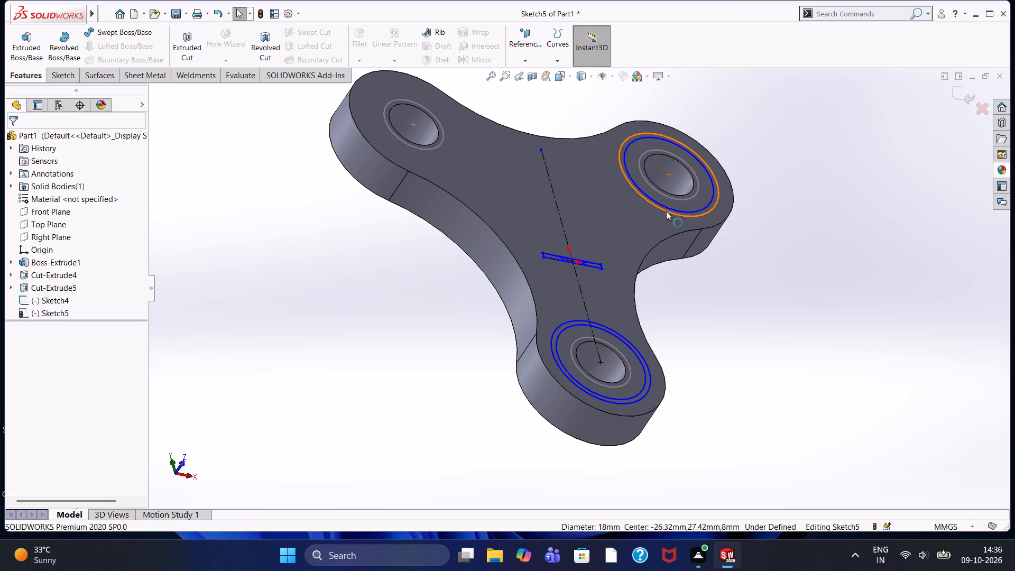
pyautogui.click(666, 211)
pyautogui.press('Delete')
pyautogui.click(669, 205)
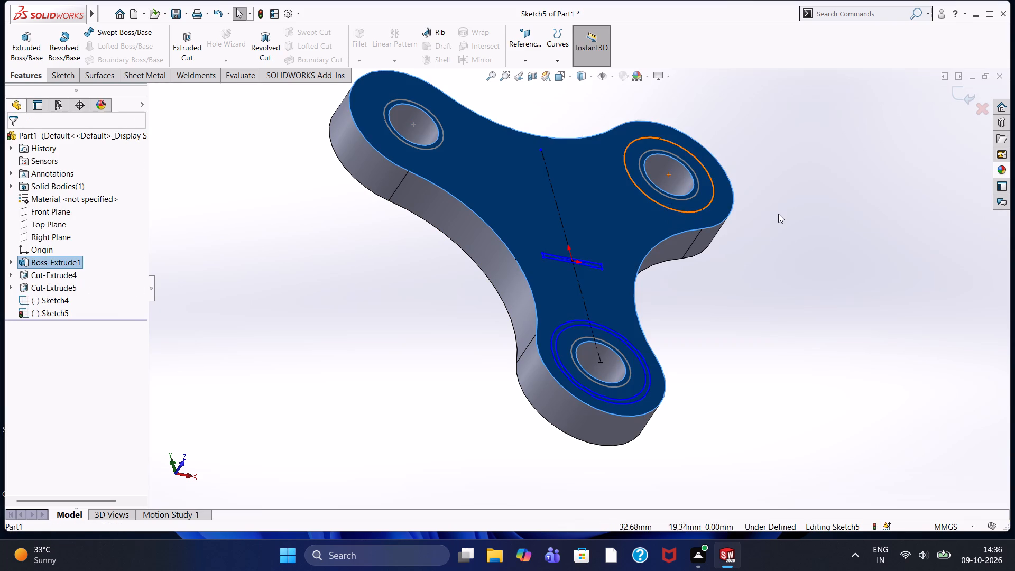
pyautogui.click(781, 213)
pyautogui.click(698, 209)
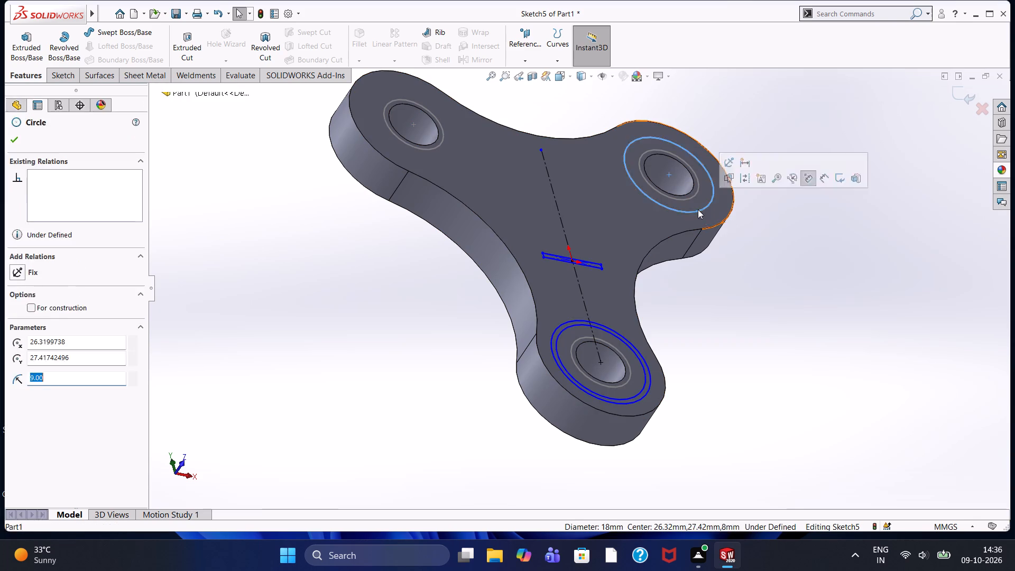
pyautogui.press('Delete')
pyautogui.click(604, 329)
pyautogui.press('Delete')
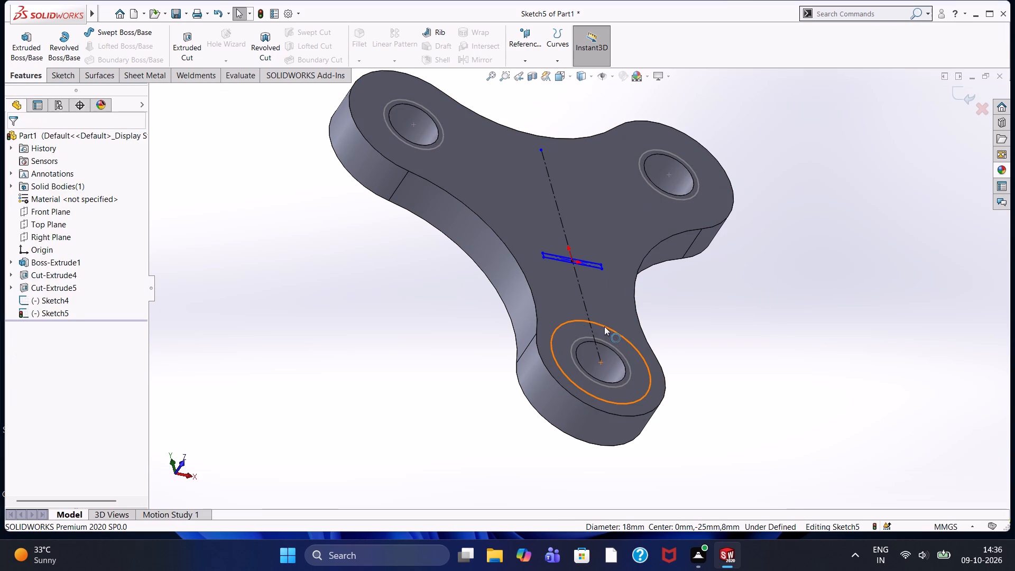
pyautogui.click(604, 326)
pyautogui.press('Delete')
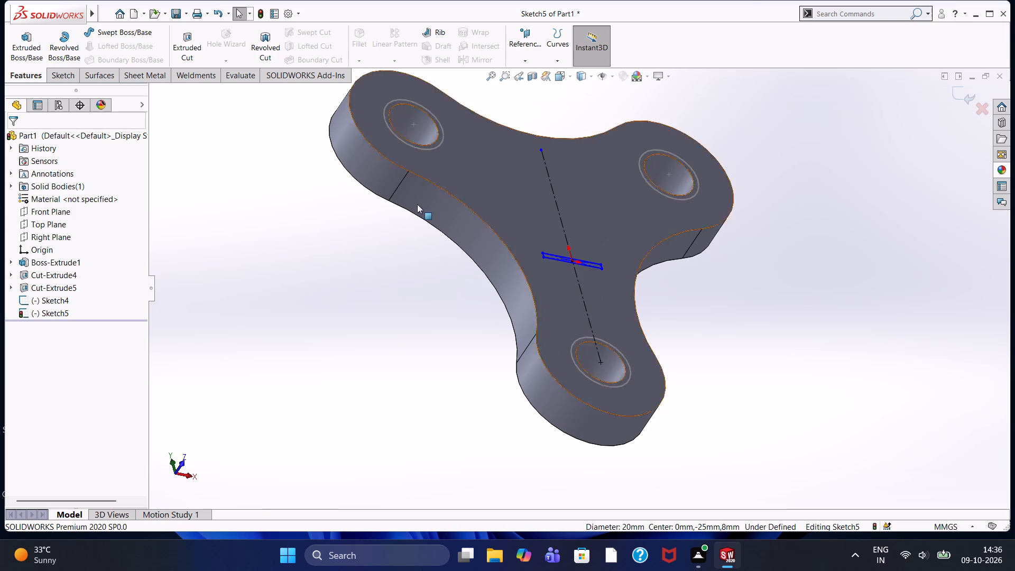
# Extrude the thin rectangle as a blind boss 1 mm deep, merged with the plate.
pyautogui.click(12, 51)
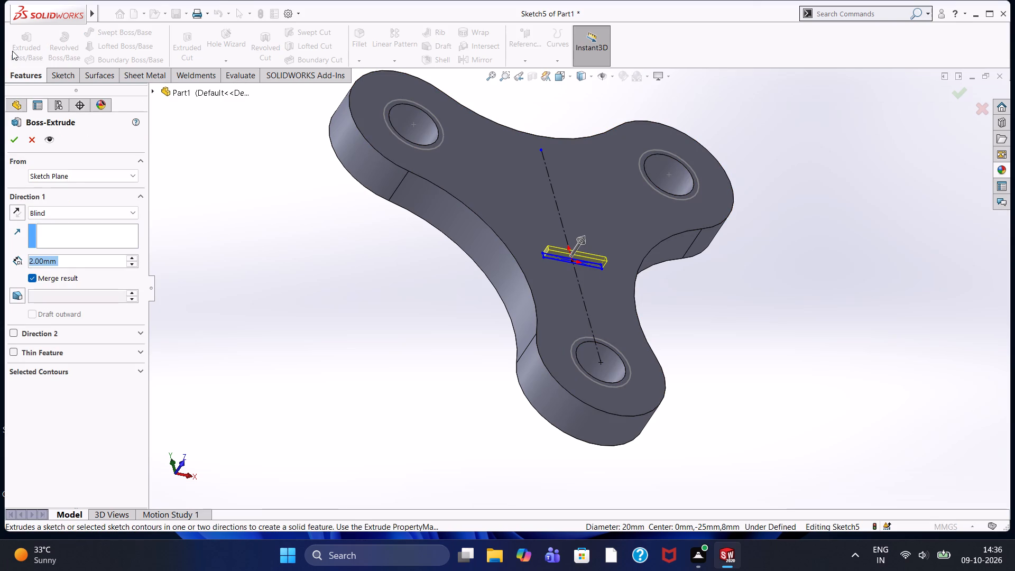
pyautogui.press('1')
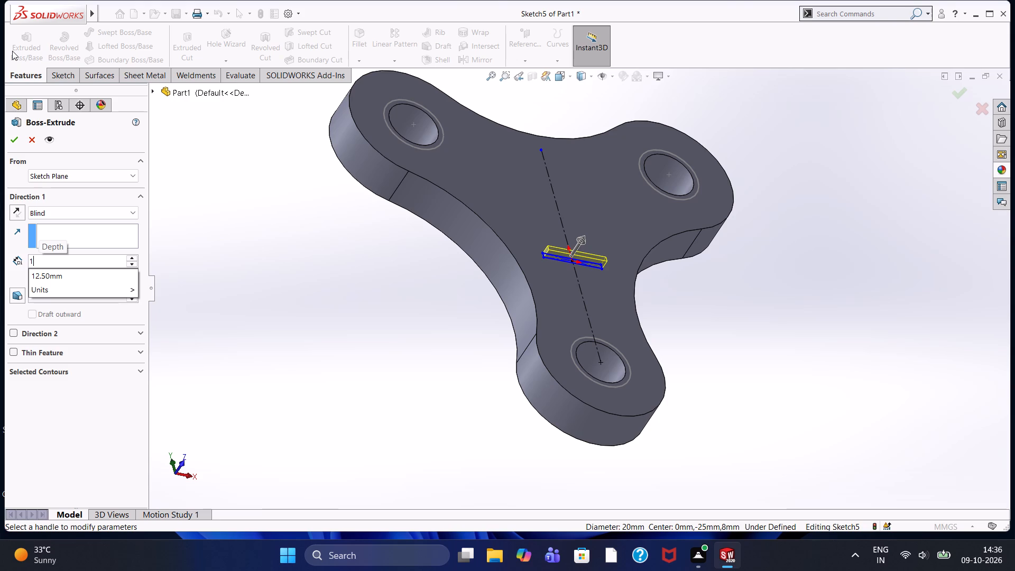
pyautogui.press('Return')
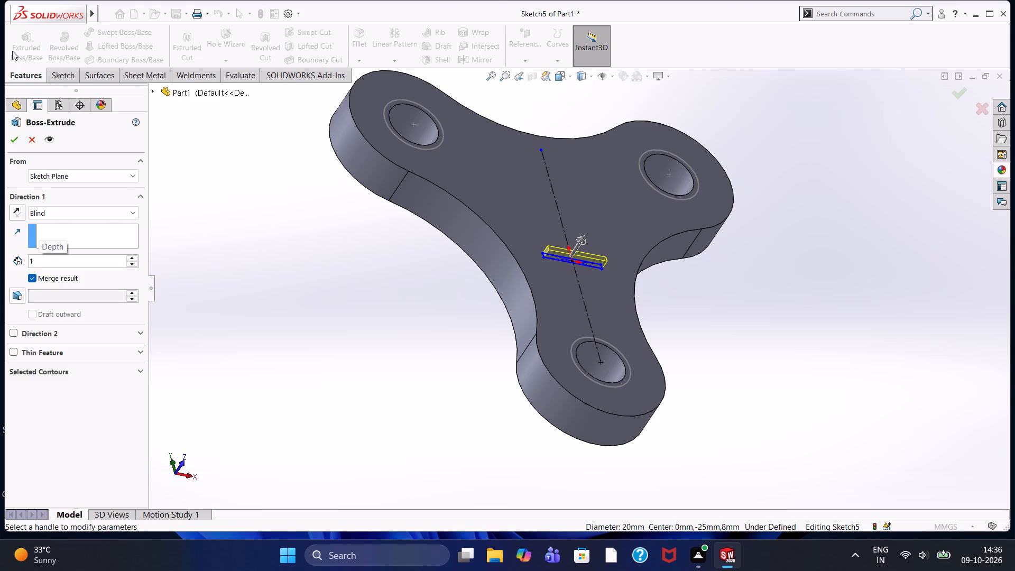
pyautogui.click(10, 140)
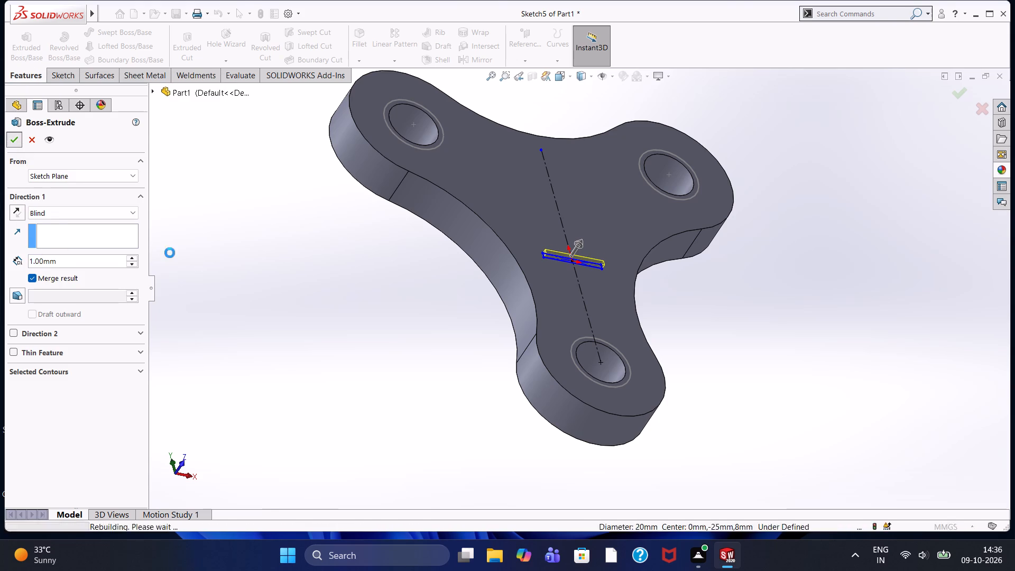
pyautogui.click(291, 274)
# Examine the extruded bar at the plate's middle from several angles and in isometric view.
pyautogui.moveTo(365, 276); pyautogui.dragTo(324, 211, button='middle')
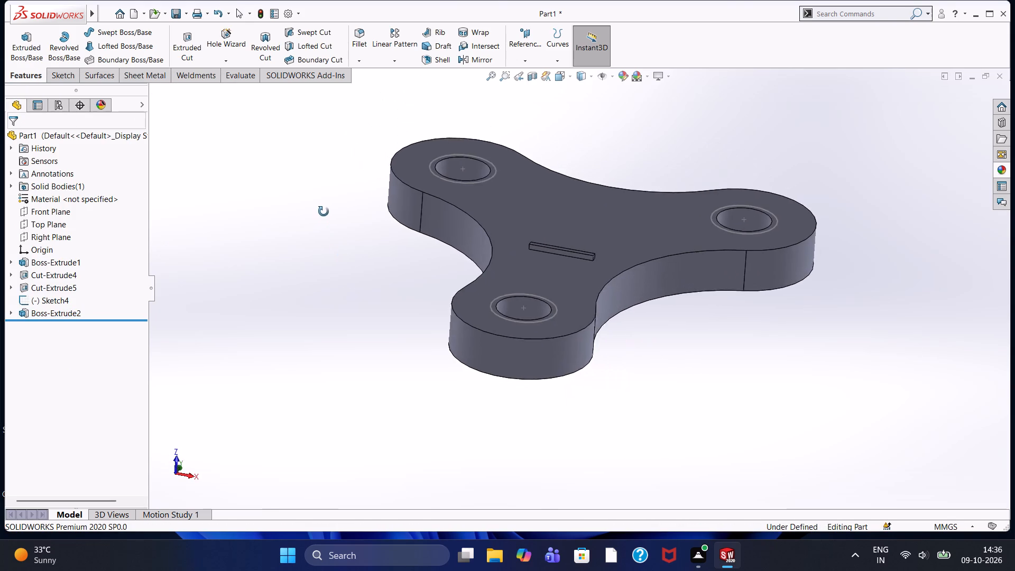
pyautogui.moveTo(324, 211); pyautogui.dragTo(334, 251, button='middle')
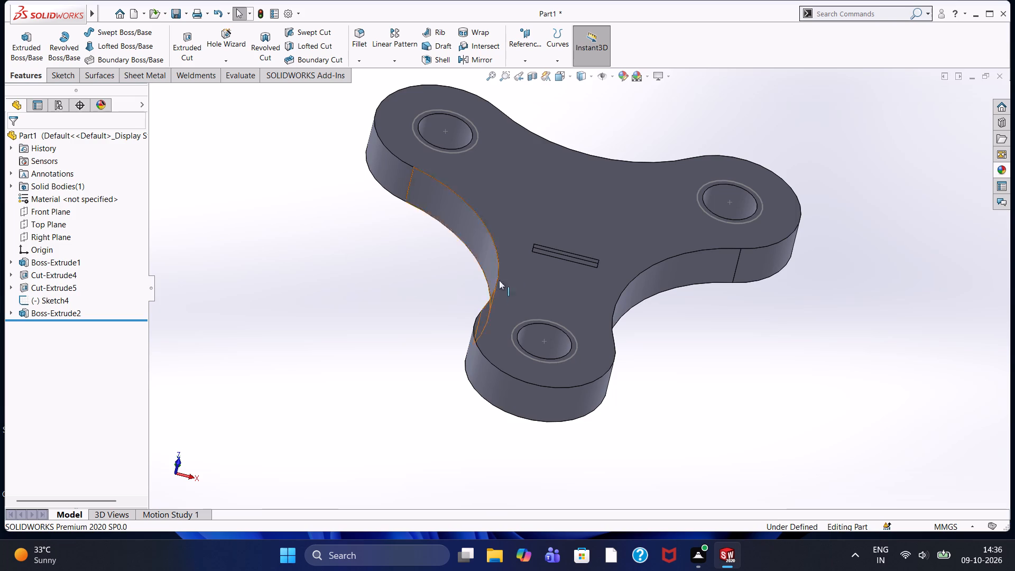
pyautogui.scroll(-5, 578, 246)
pyautogui.scroll(1, 565, 279)
pyautogui.moveTo(565, 279); pyautogui.dragTo(573, 236, button='middle')
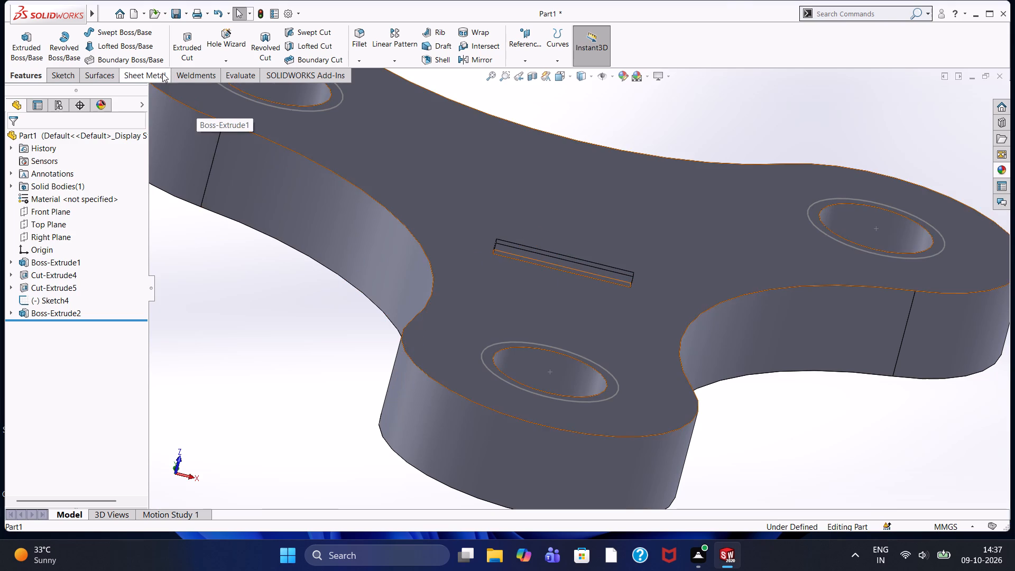
pyautogui.hotkey('ctrl', '7')
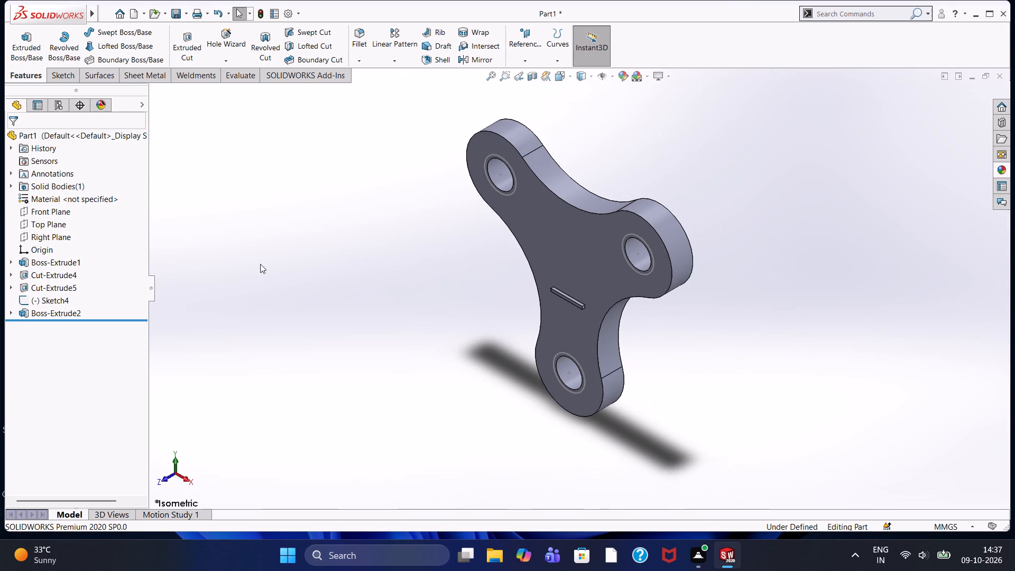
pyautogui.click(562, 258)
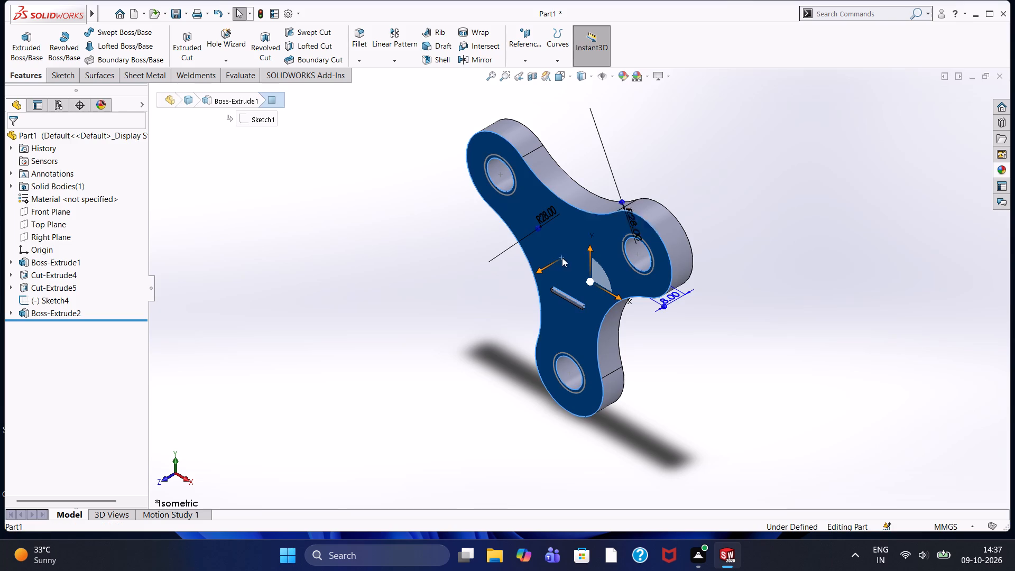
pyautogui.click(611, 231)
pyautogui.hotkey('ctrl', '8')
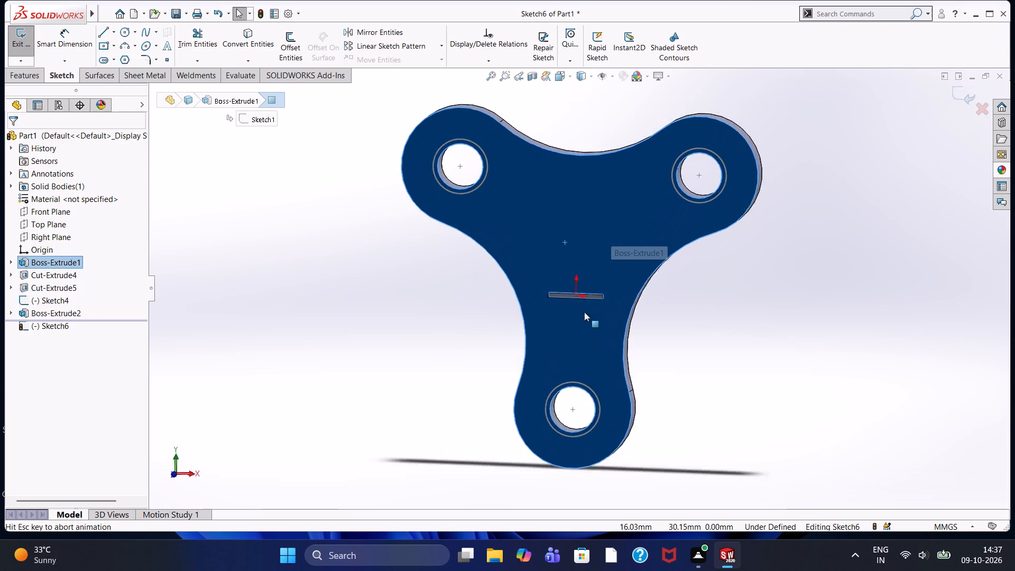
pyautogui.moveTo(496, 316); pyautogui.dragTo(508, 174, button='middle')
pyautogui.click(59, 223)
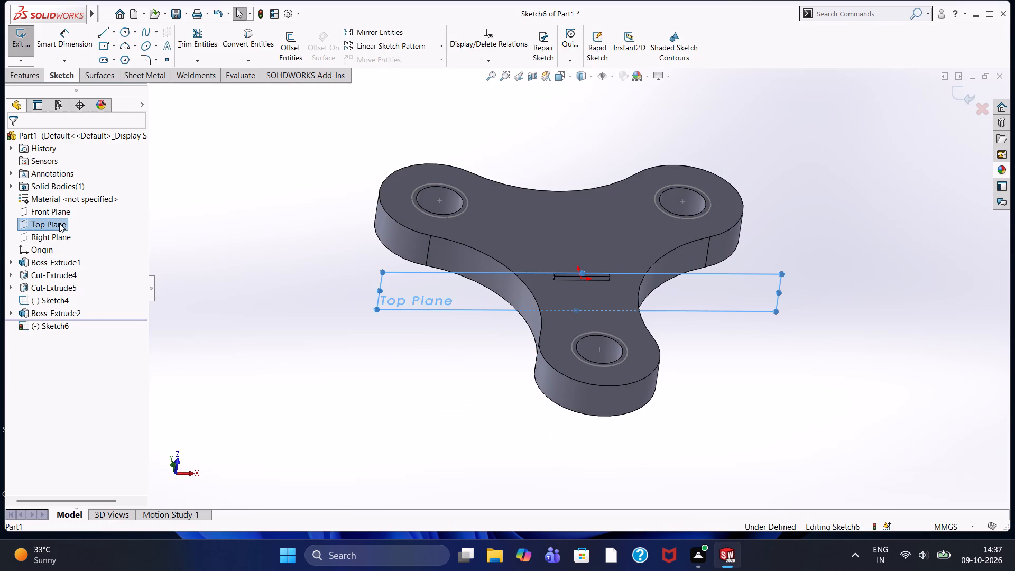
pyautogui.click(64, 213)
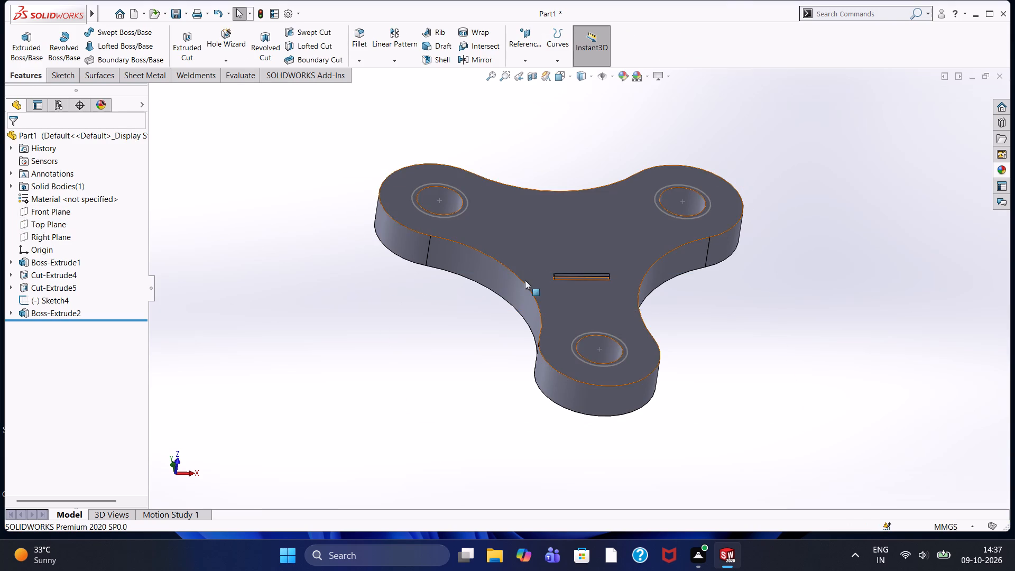
# Start a new sketch on the top face of the thin raised bar at the plate's middle.
pyautogui.scroll(-6, 615, 285)
pyautogui.scroll(-2, 581, 257)
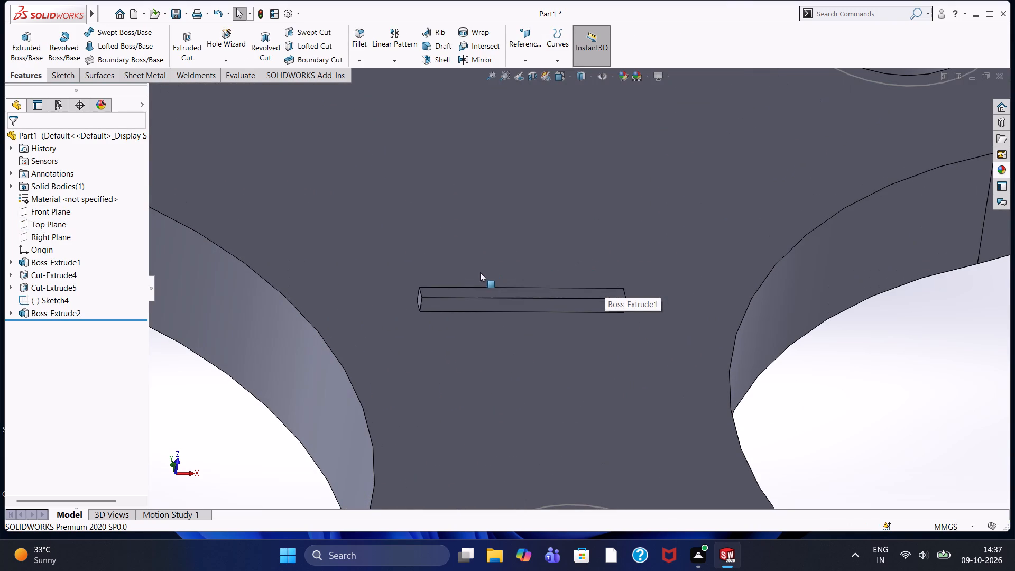
pyautogui.click(71, 76)
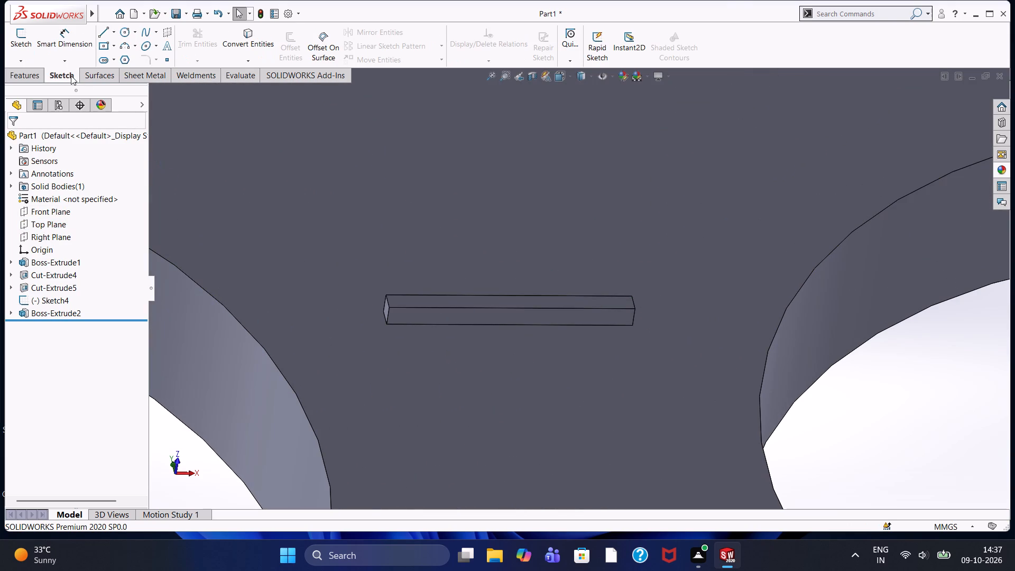
pyautogui.click(476, 298)
pyautogui.click(521, 271)
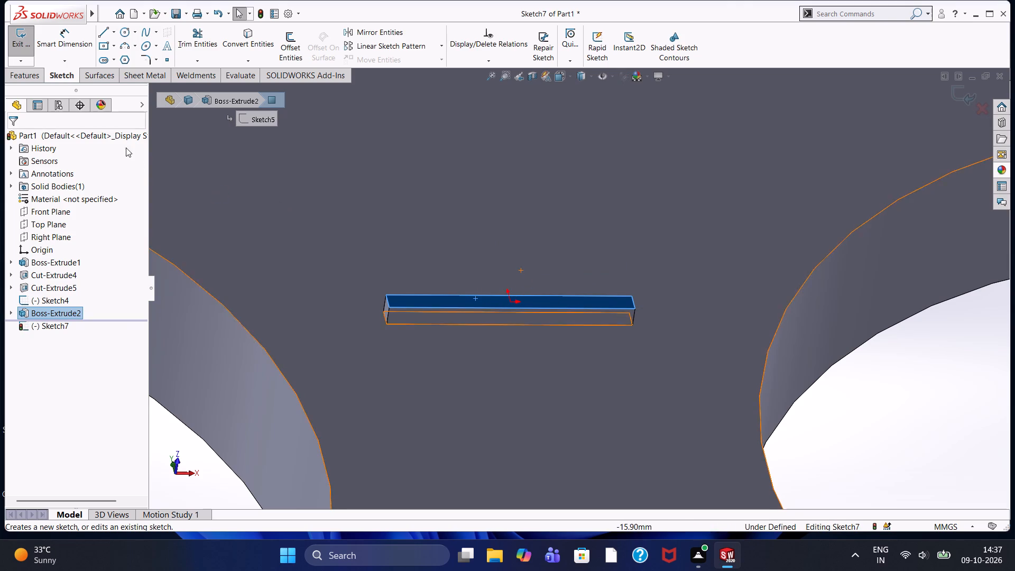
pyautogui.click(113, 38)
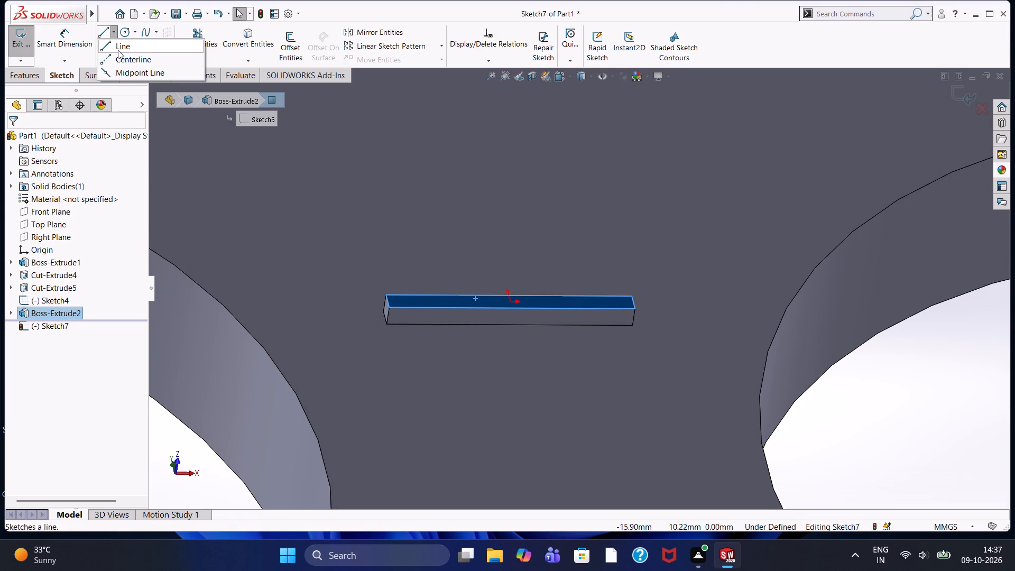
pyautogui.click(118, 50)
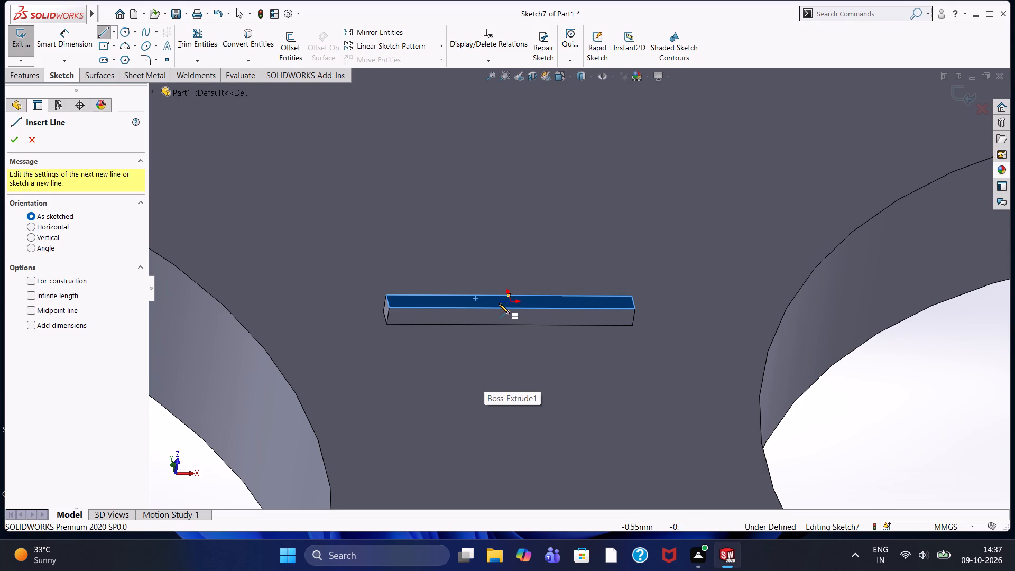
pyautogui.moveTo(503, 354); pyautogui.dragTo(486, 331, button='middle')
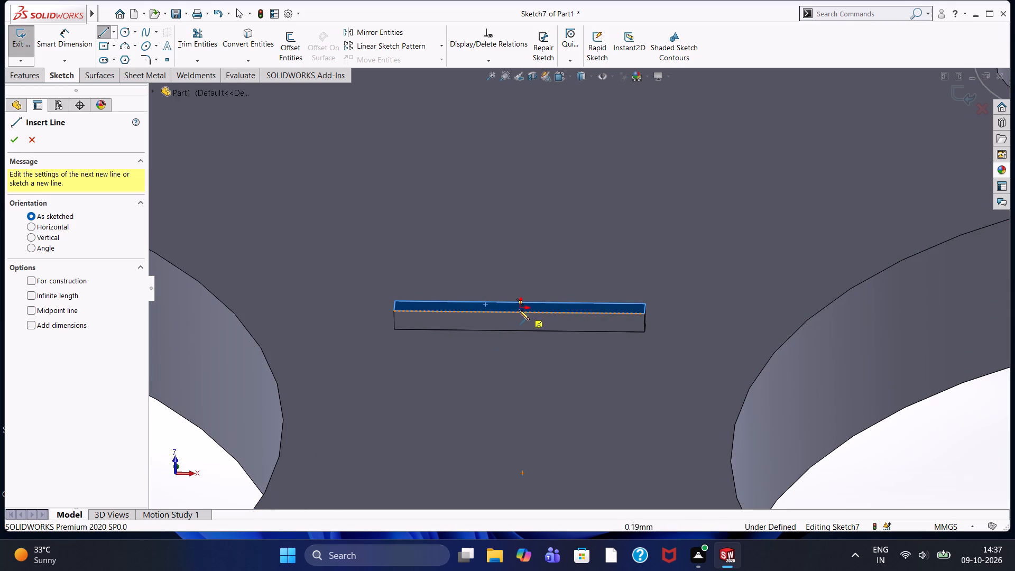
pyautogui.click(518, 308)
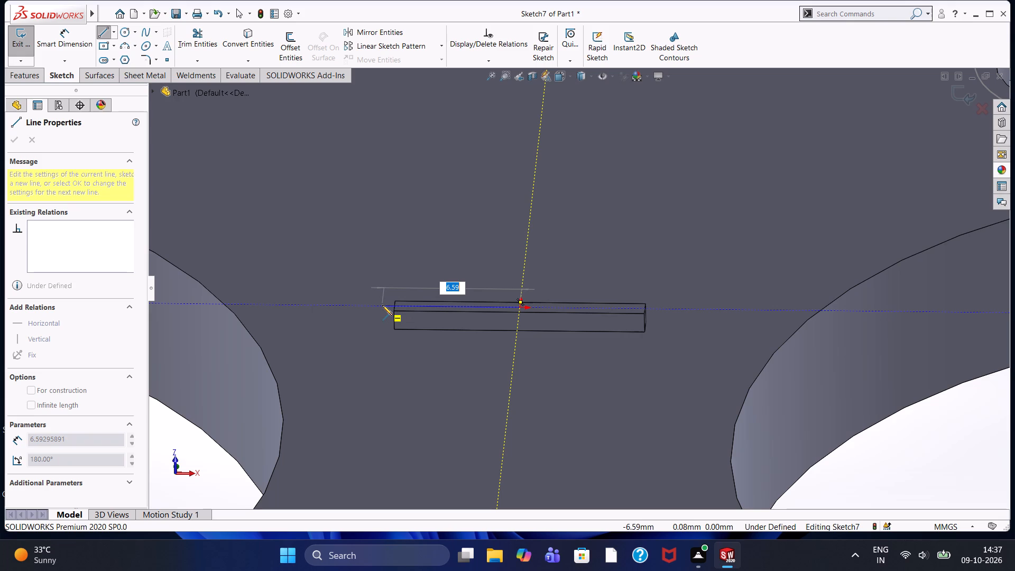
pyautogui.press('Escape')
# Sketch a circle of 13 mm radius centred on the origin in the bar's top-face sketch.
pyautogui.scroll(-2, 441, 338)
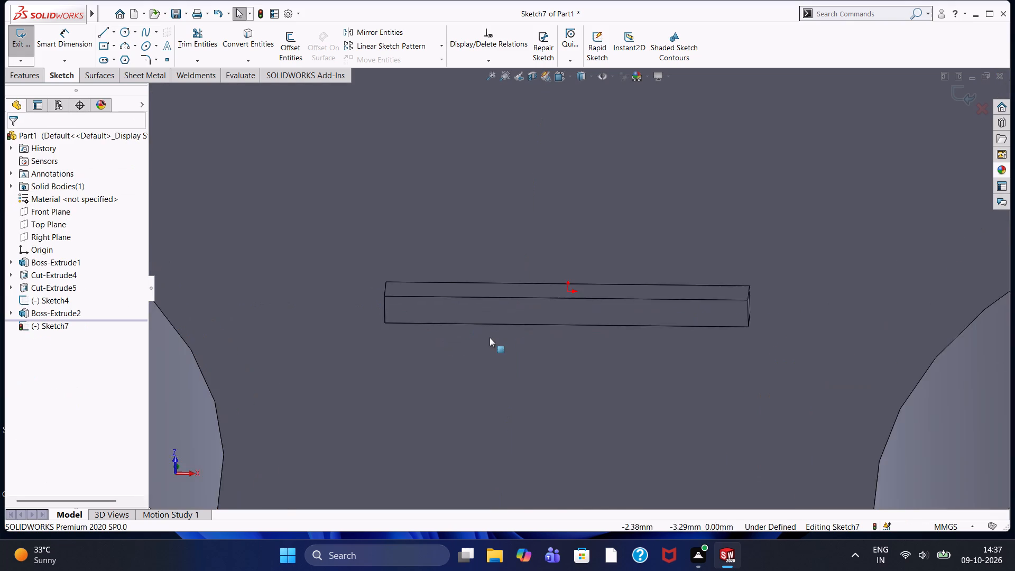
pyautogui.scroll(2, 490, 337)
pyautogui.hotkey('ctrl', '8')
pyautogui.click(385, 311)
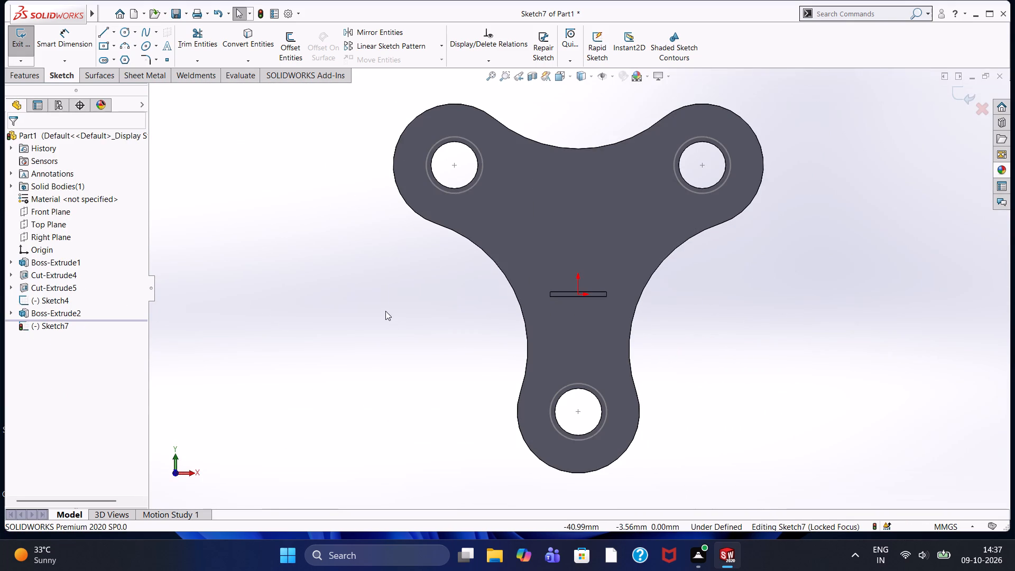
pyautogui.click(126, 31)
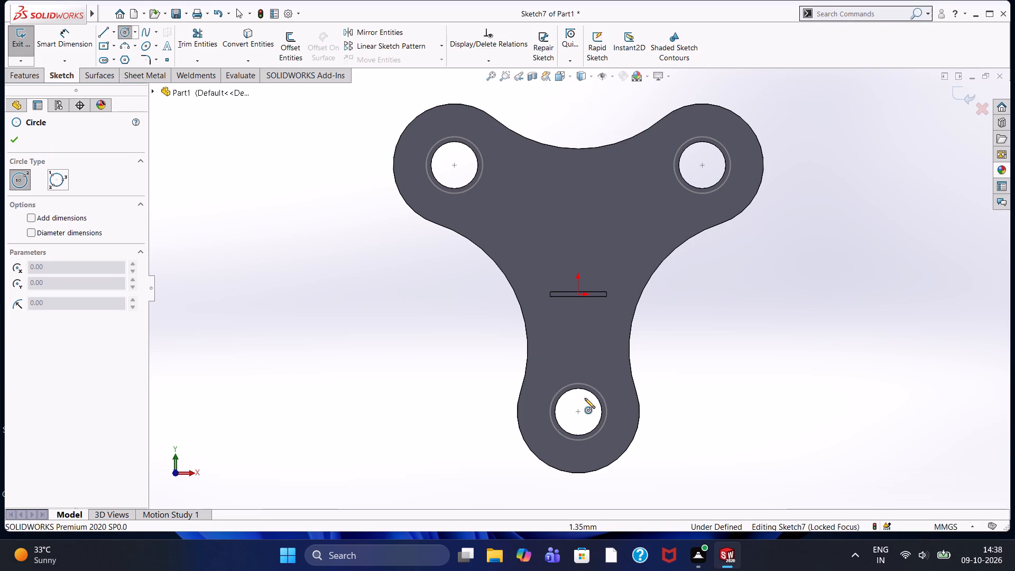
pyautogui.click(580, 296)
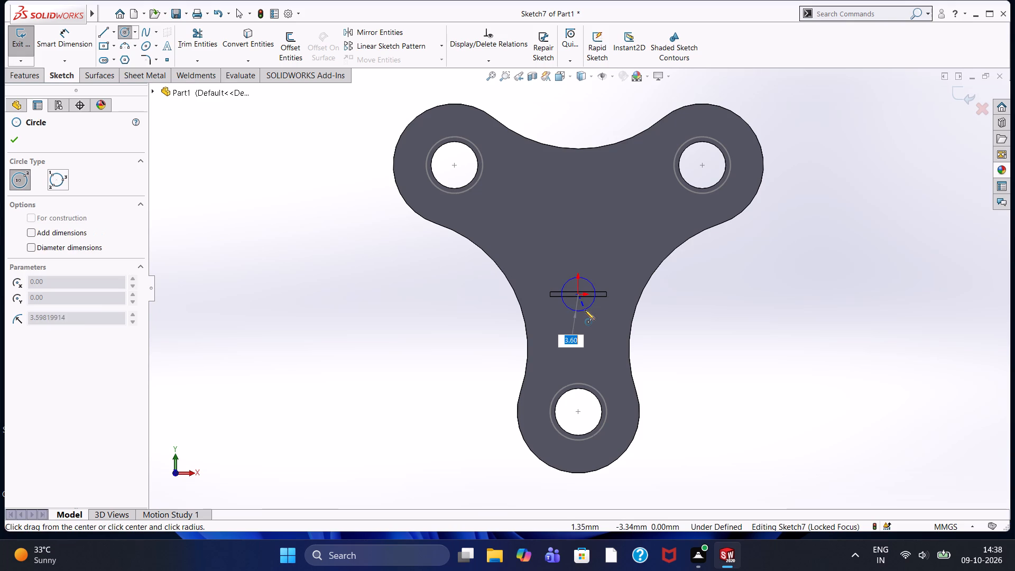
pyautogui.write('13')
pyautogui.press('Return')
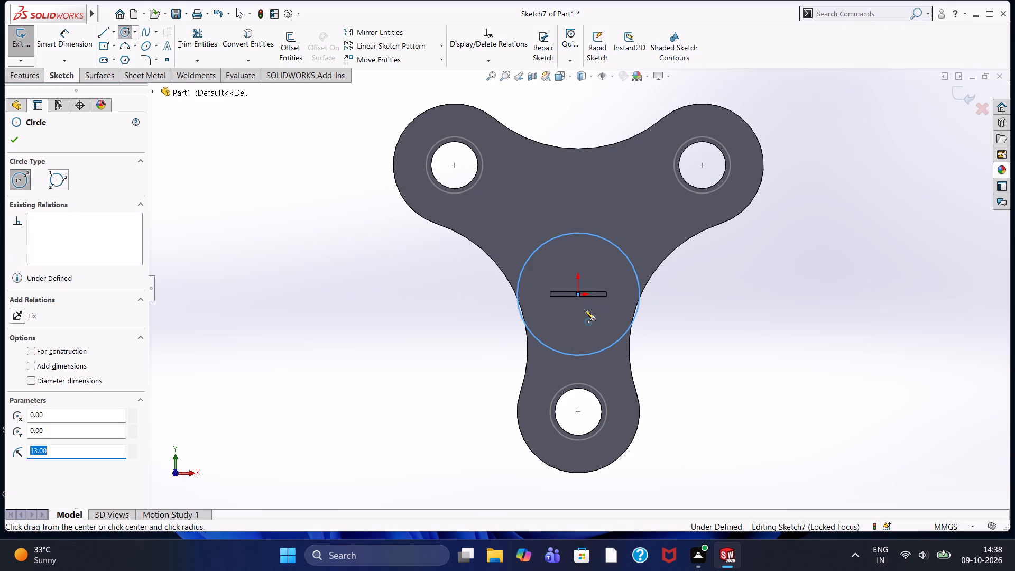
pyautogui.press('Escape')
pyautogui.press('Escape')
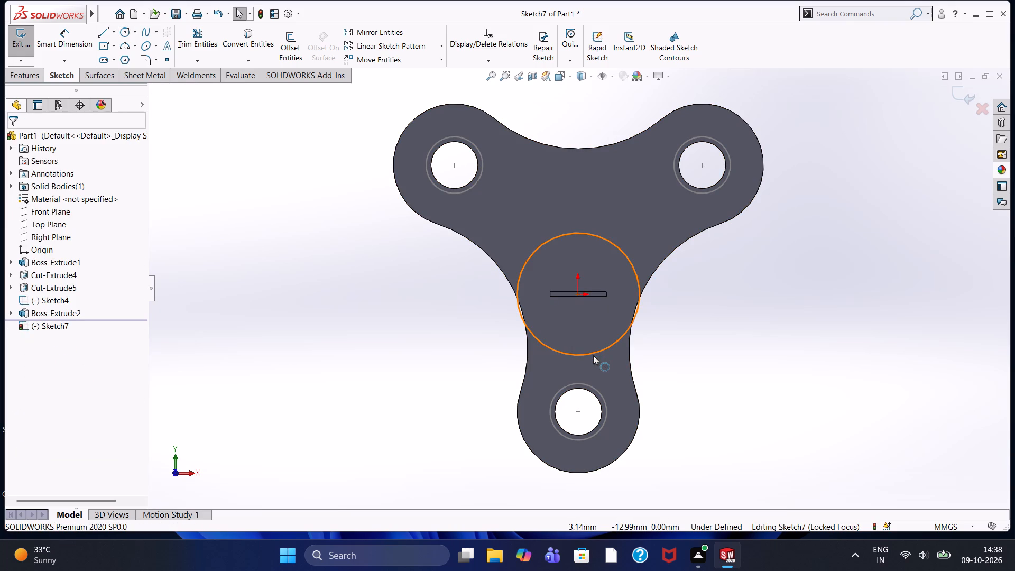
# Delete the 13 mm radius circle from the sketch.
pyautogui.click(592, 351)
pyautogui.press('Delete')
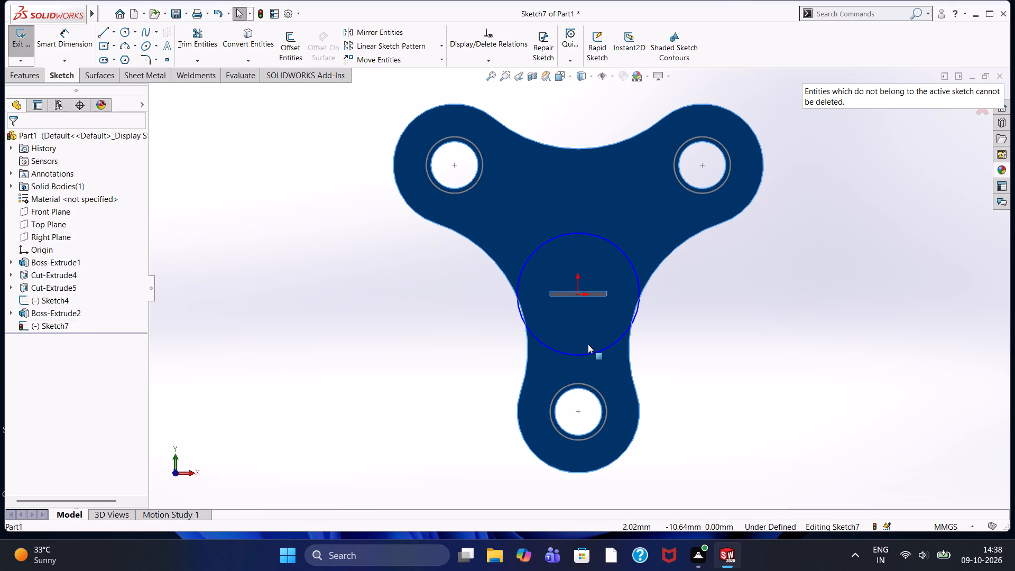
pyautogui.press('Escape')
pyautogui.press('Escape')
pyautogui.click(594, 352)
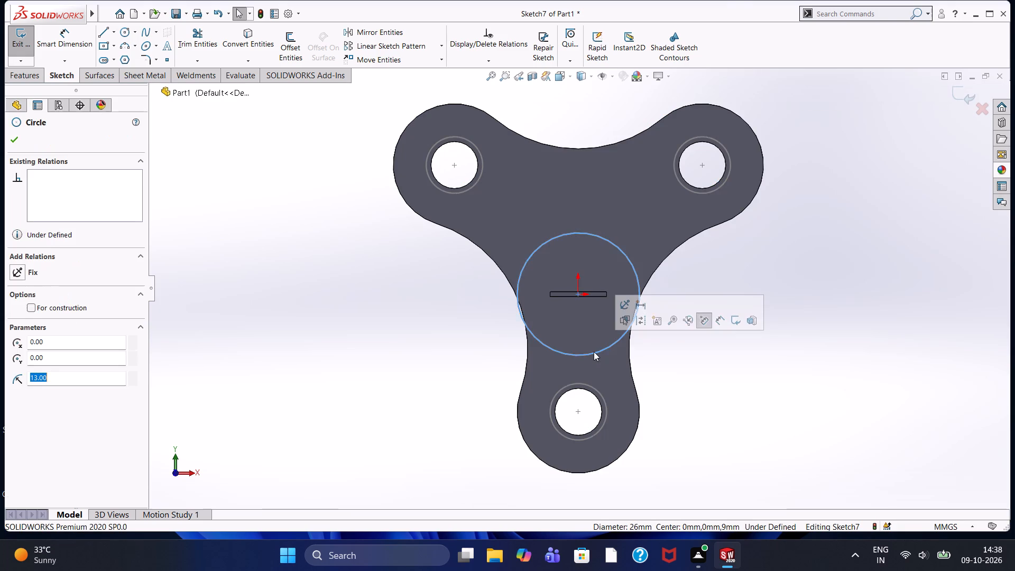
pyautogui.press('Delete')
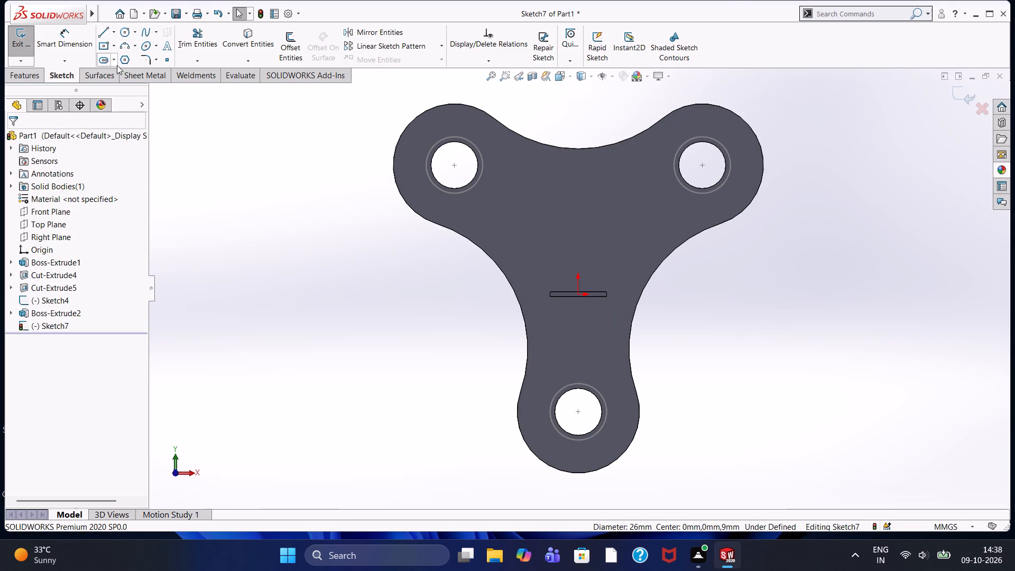
# Sketch a circle of 11 mm radius centred on the origin over the thin bar.
pyautogui.click(125, 28)
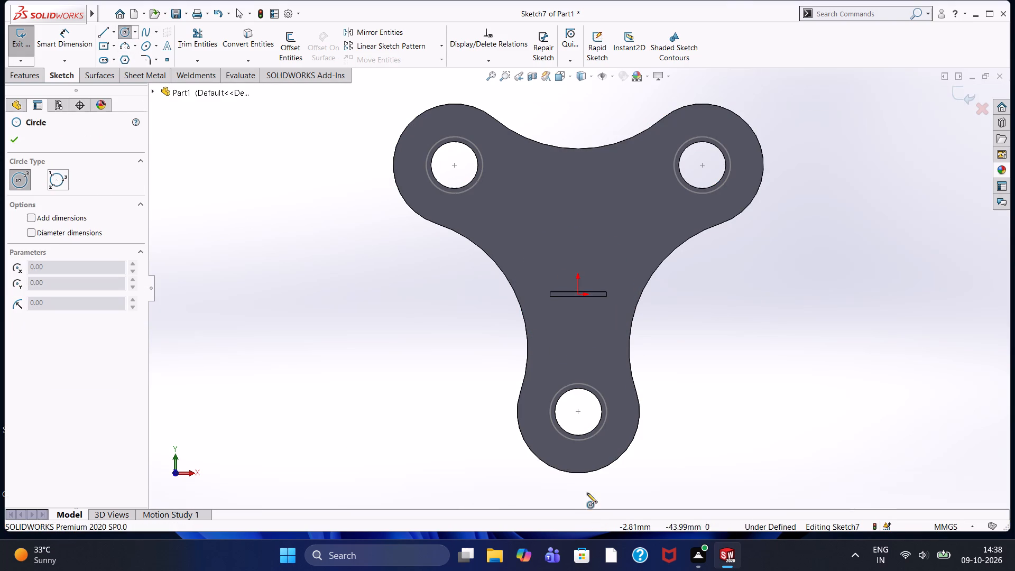
pyautogui.click(579, 295)
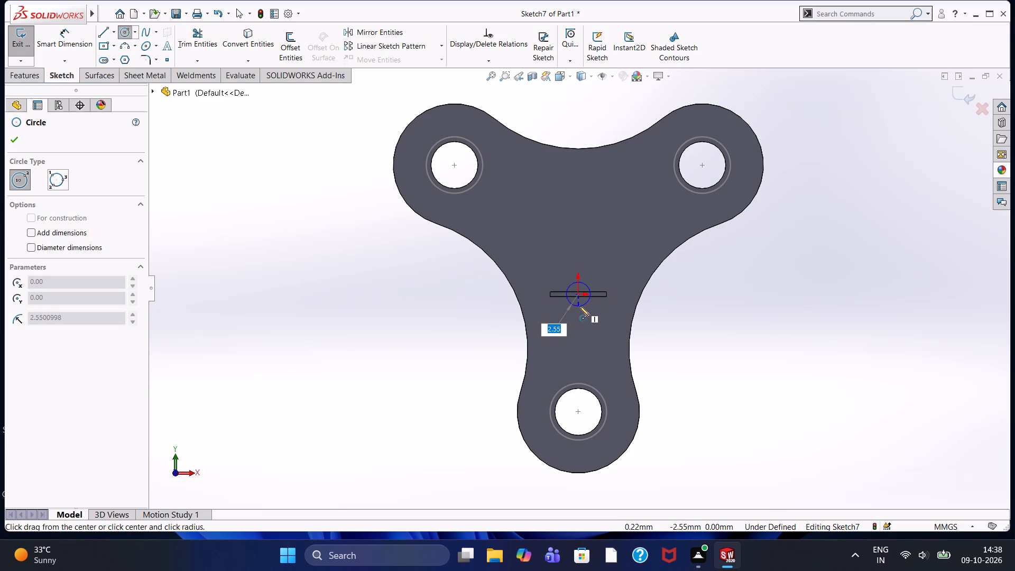
pyautogui.write('11')
pyautogui.press('Return')
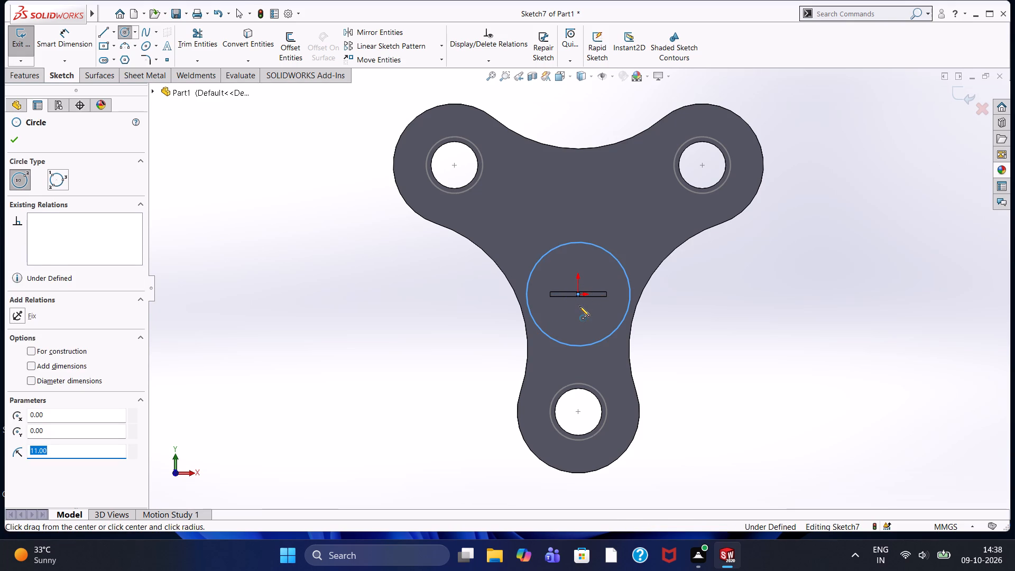
pyautogui.press('Escape')
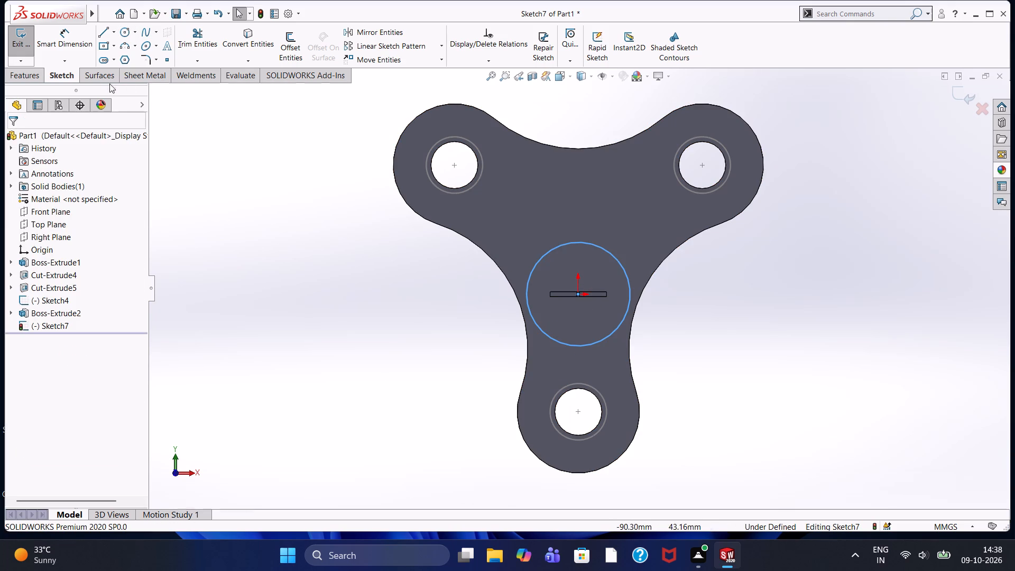
# Extrude the 11 mm radius circle as a blind boss 2 mm deep, pointing away from the plate and merged with it.
pyautogui.click(36, 74)
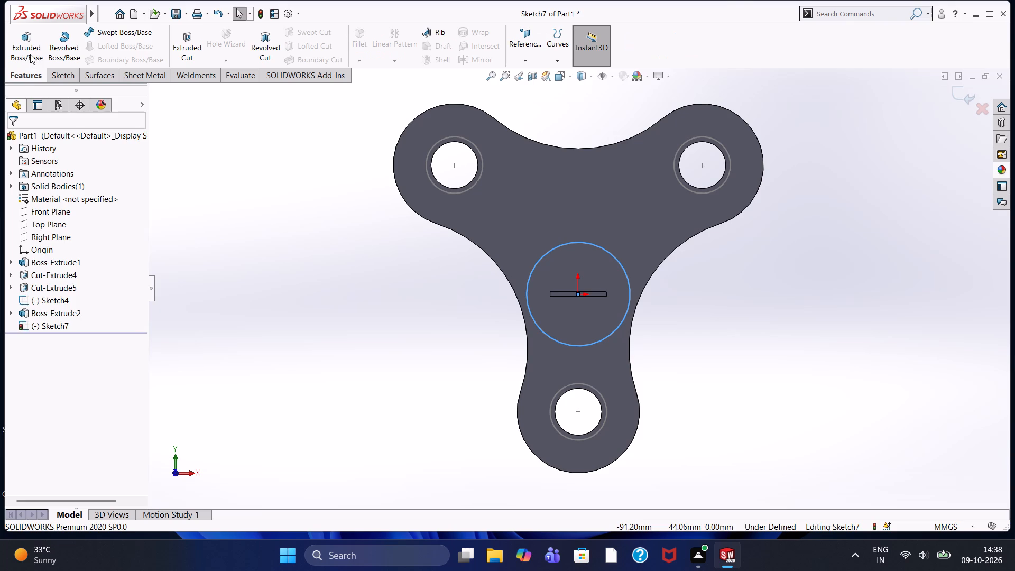
pyautogui.click(30, 54)
pyautogui.moveTo(378, 317); pyautogui.dragTo(398, 147, button='middle')
pyautogui.scroll(1, 398, 147)
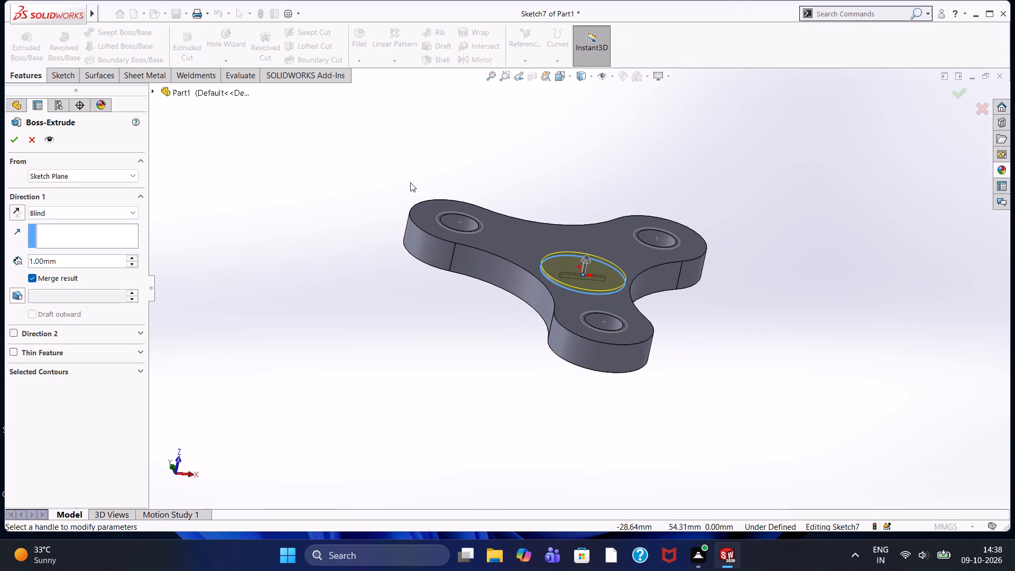
pyautogui.scroll(-2, 609, 309)
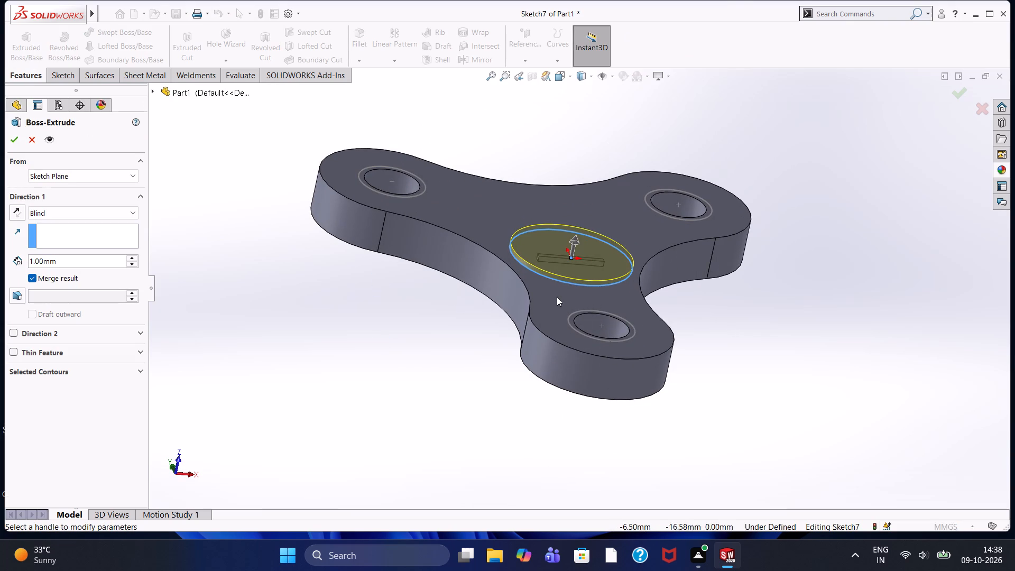
pyautogui.moveTo(555, 294); pyautogui.dragTo(542, 226, button='middle')
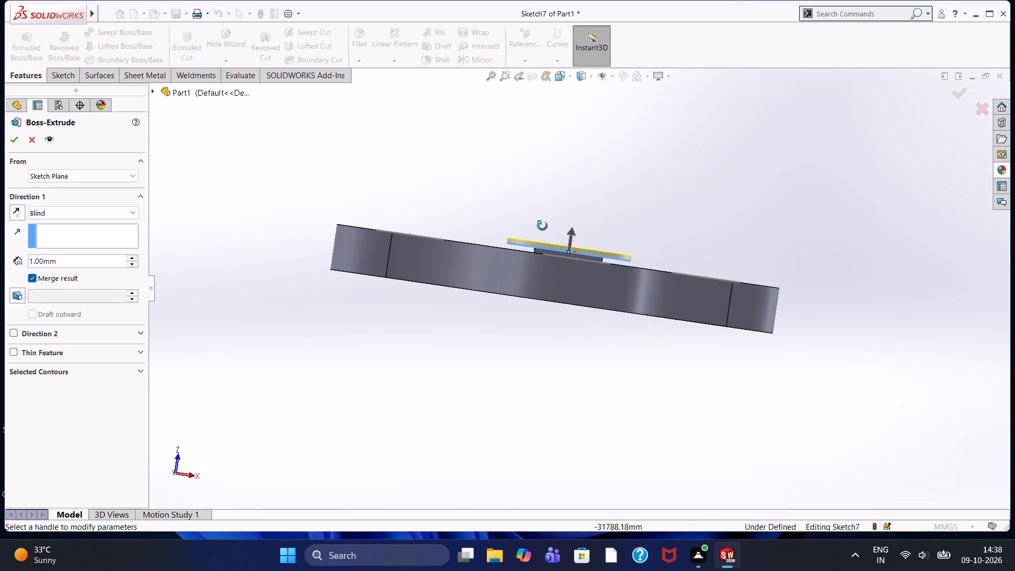
pyautogui.moveTo(542, 226); pyautogui.dragTo(542, 226, button='middle')
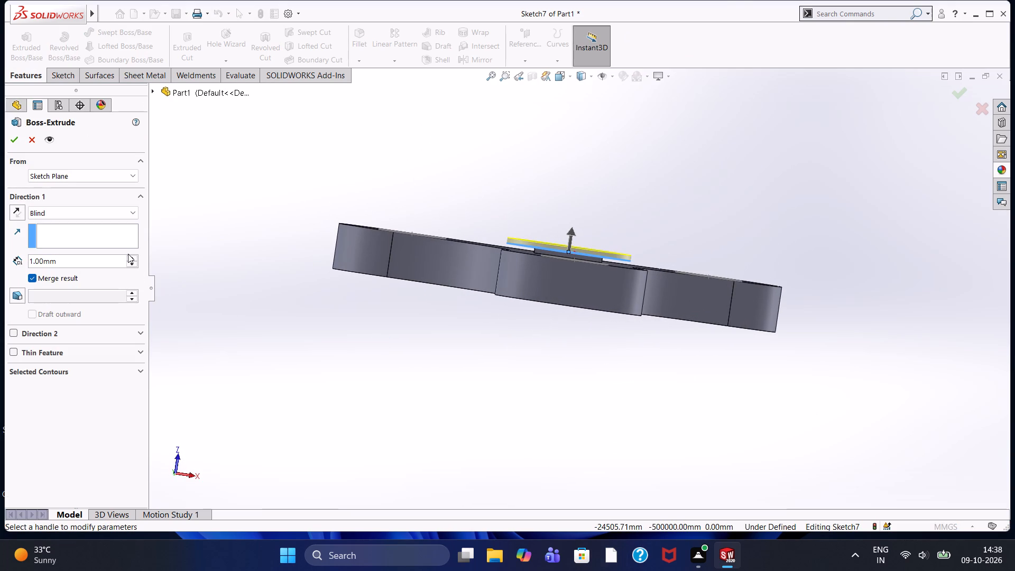
pyautogui.click(130, 255)
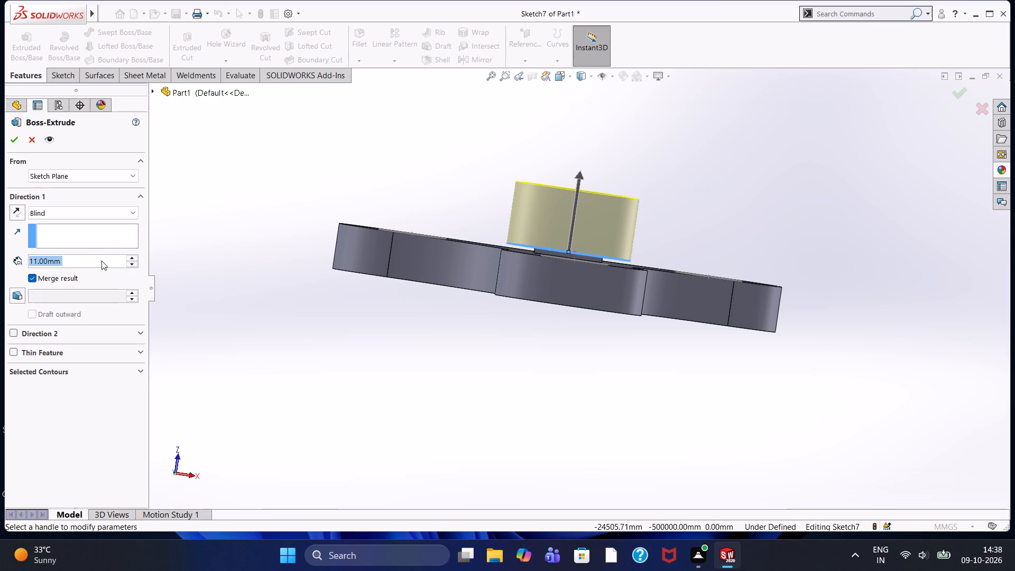
pyautogui.moveTo(102, 258); pyautogui.dragTo(85, 260)
pyautogui.press('2')
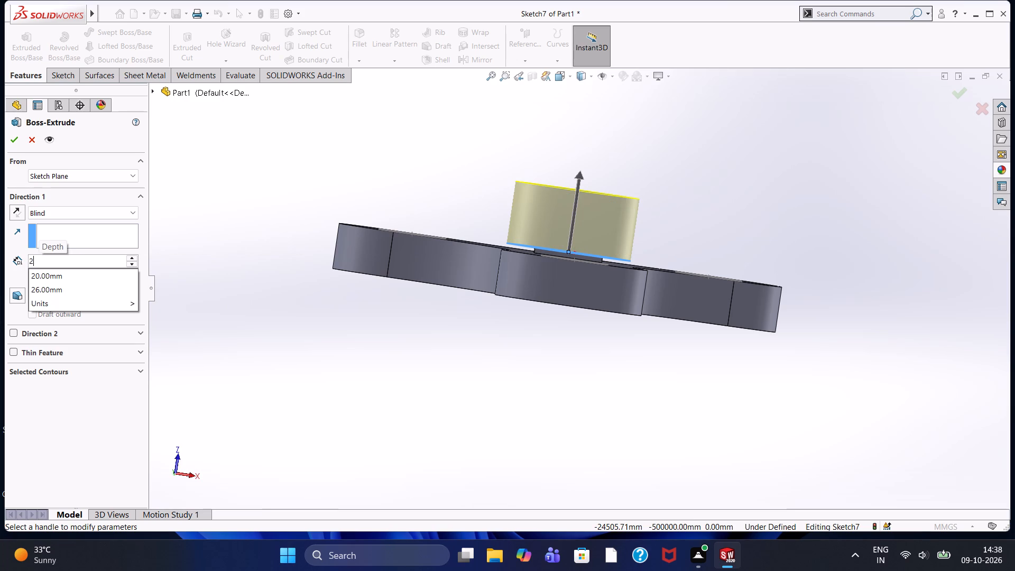
pyautogui.press('Return')
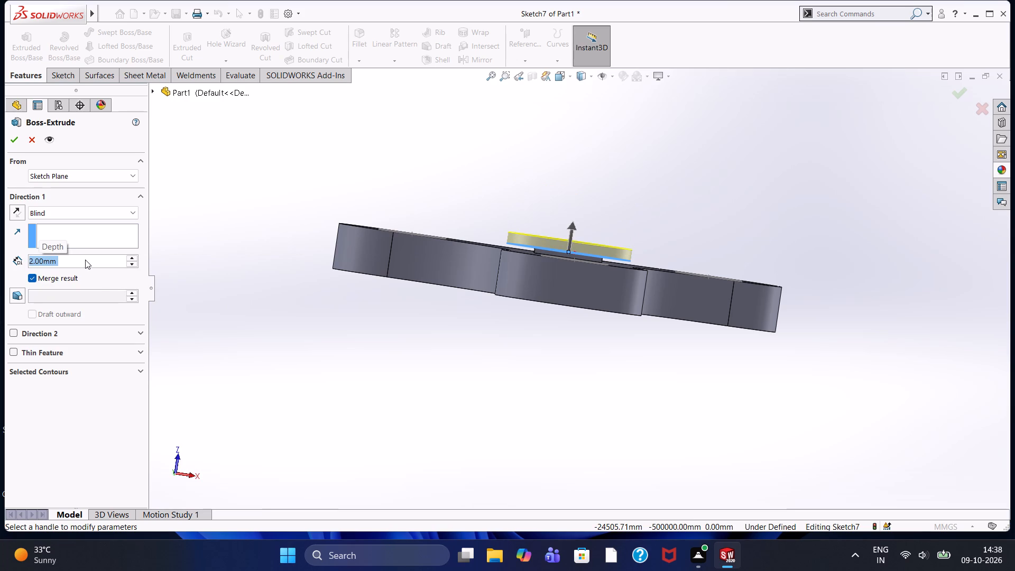
pyautogui.click(13, 143)
pyautogui.click(258, 330)
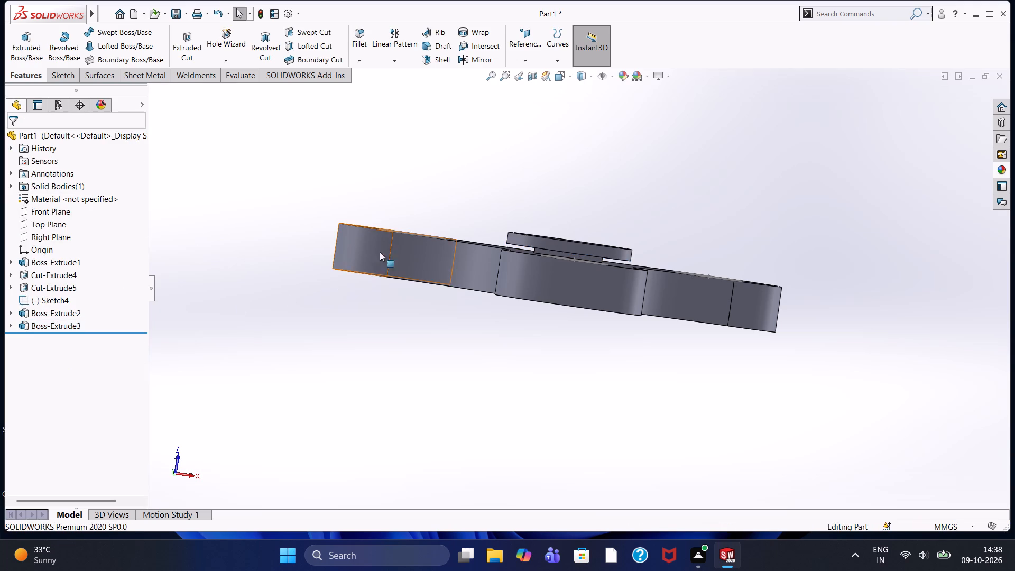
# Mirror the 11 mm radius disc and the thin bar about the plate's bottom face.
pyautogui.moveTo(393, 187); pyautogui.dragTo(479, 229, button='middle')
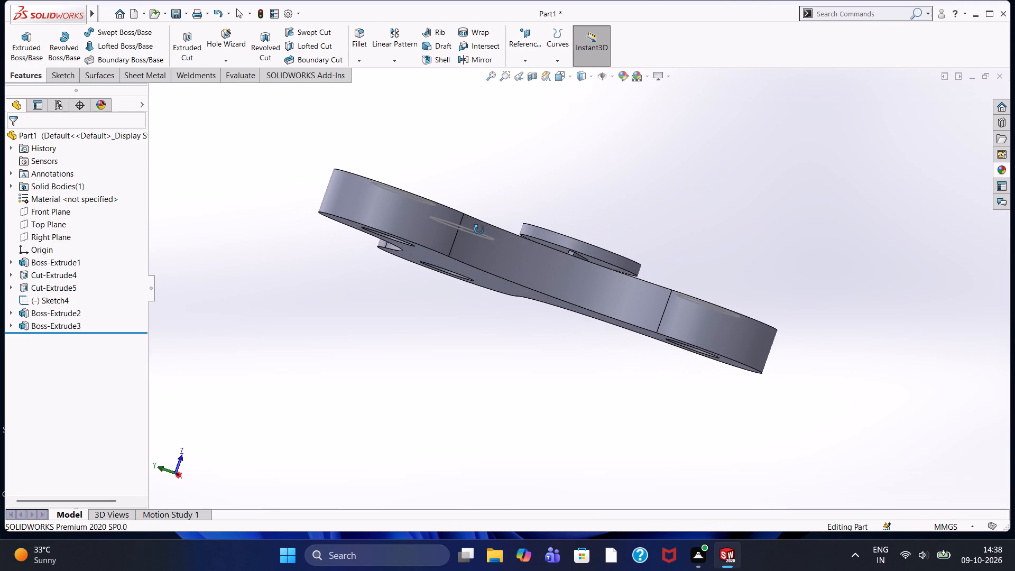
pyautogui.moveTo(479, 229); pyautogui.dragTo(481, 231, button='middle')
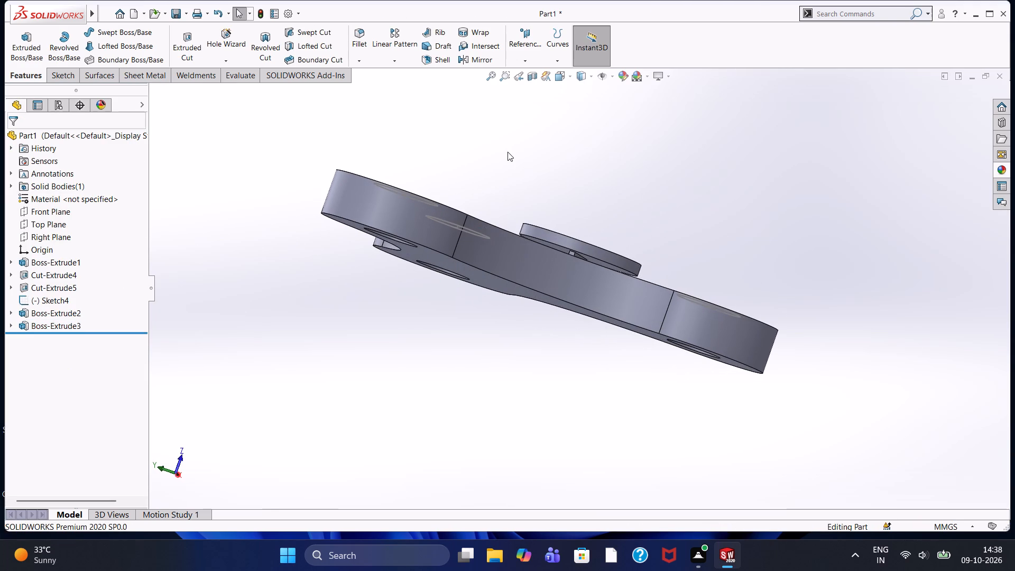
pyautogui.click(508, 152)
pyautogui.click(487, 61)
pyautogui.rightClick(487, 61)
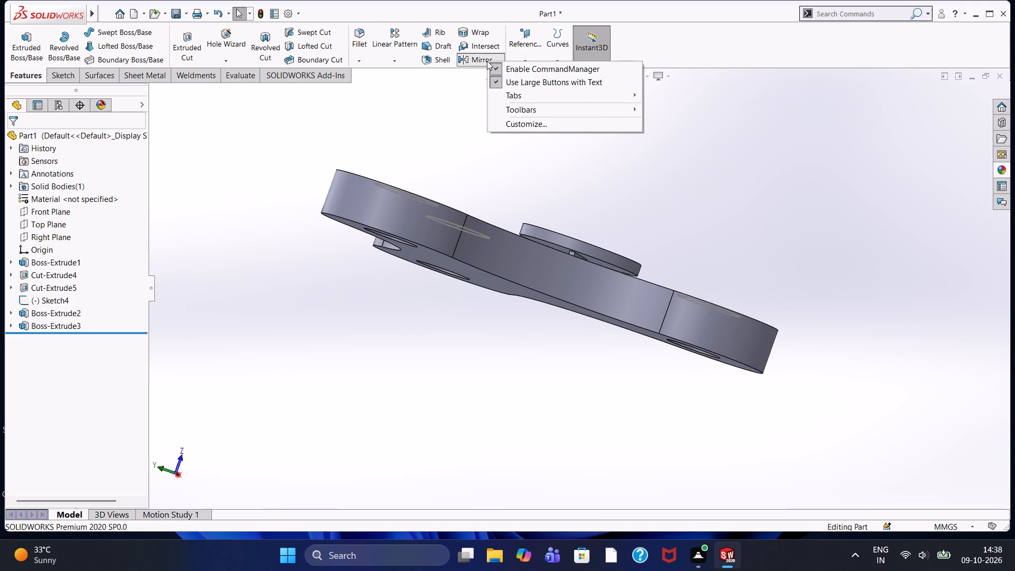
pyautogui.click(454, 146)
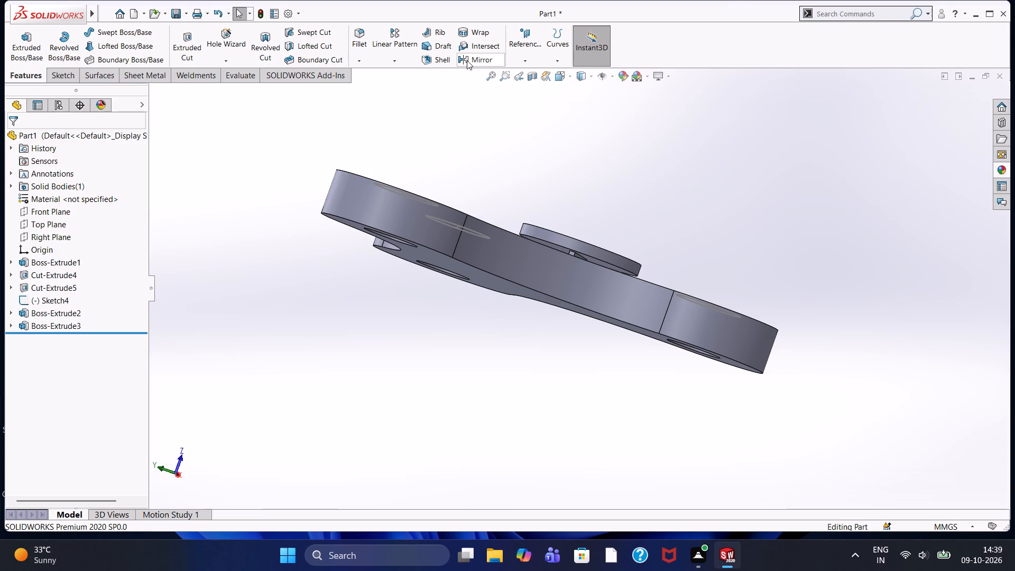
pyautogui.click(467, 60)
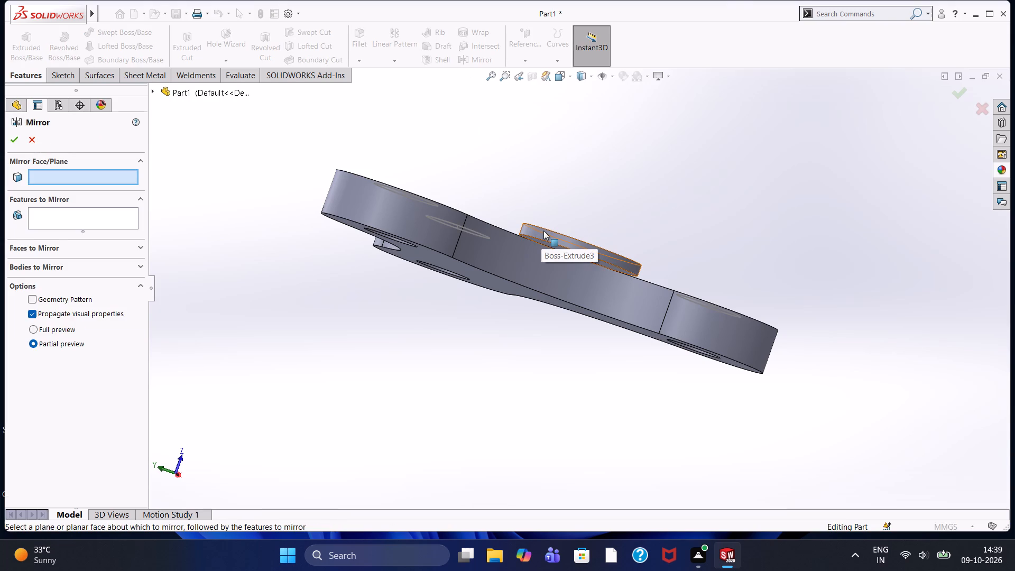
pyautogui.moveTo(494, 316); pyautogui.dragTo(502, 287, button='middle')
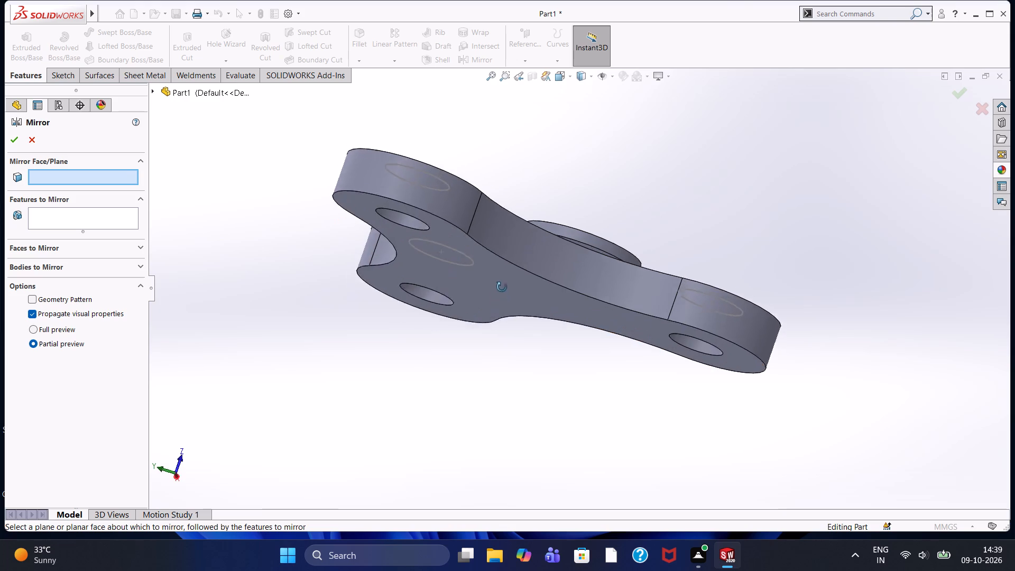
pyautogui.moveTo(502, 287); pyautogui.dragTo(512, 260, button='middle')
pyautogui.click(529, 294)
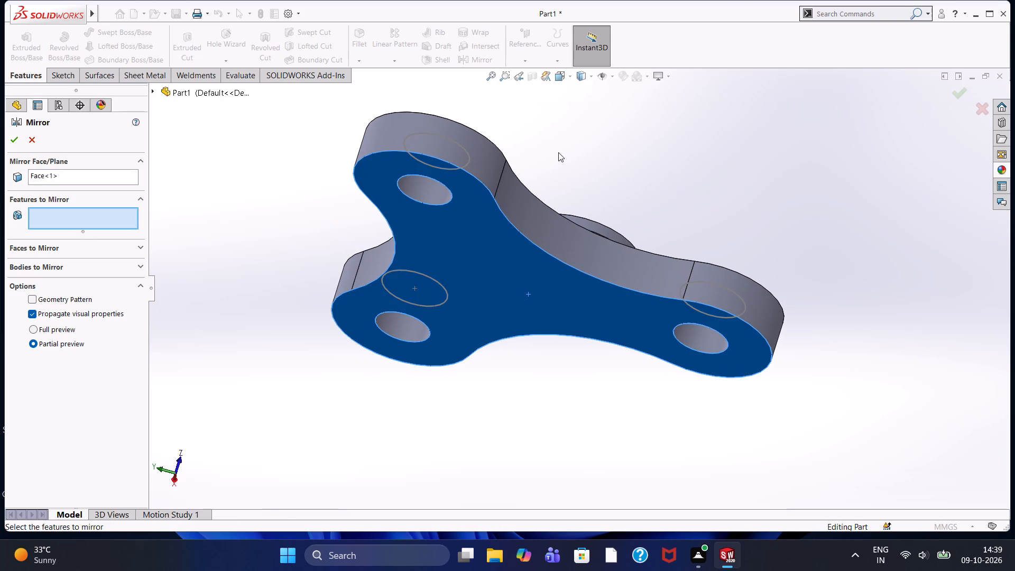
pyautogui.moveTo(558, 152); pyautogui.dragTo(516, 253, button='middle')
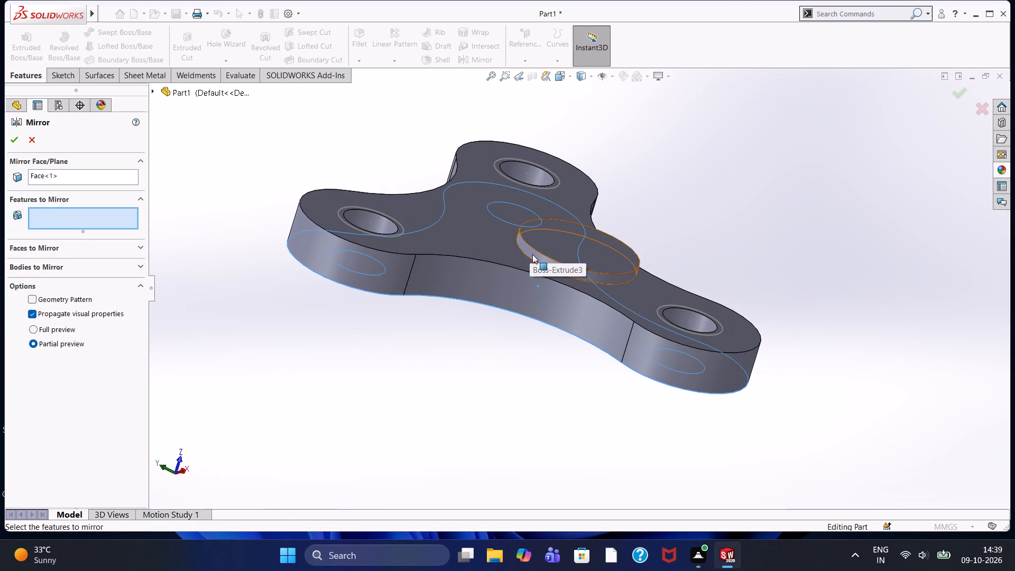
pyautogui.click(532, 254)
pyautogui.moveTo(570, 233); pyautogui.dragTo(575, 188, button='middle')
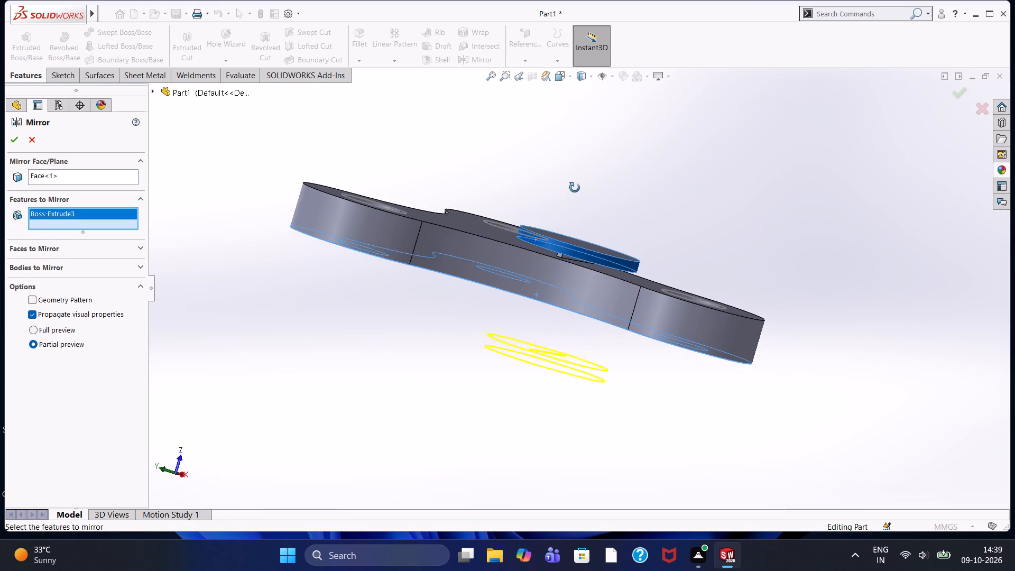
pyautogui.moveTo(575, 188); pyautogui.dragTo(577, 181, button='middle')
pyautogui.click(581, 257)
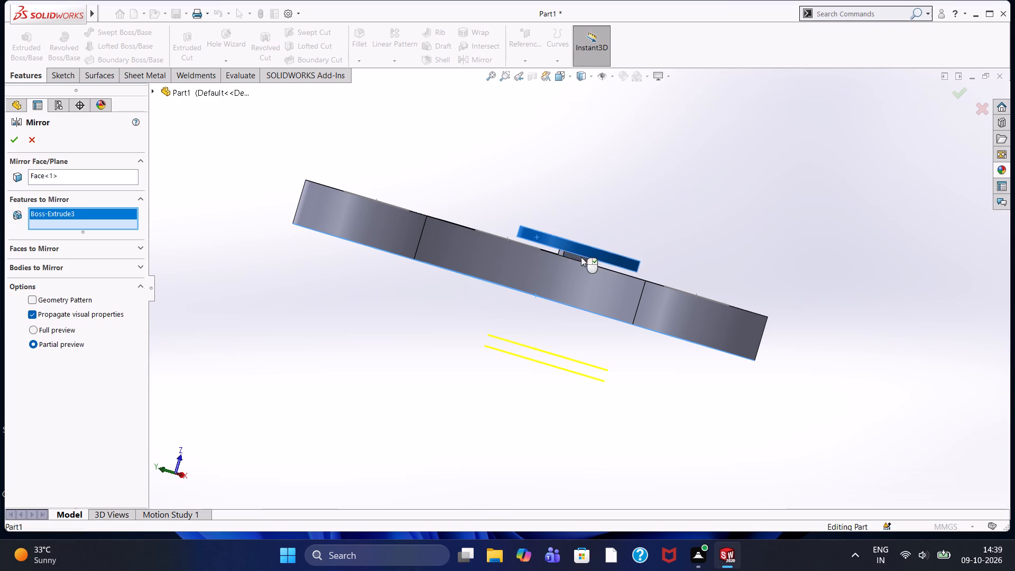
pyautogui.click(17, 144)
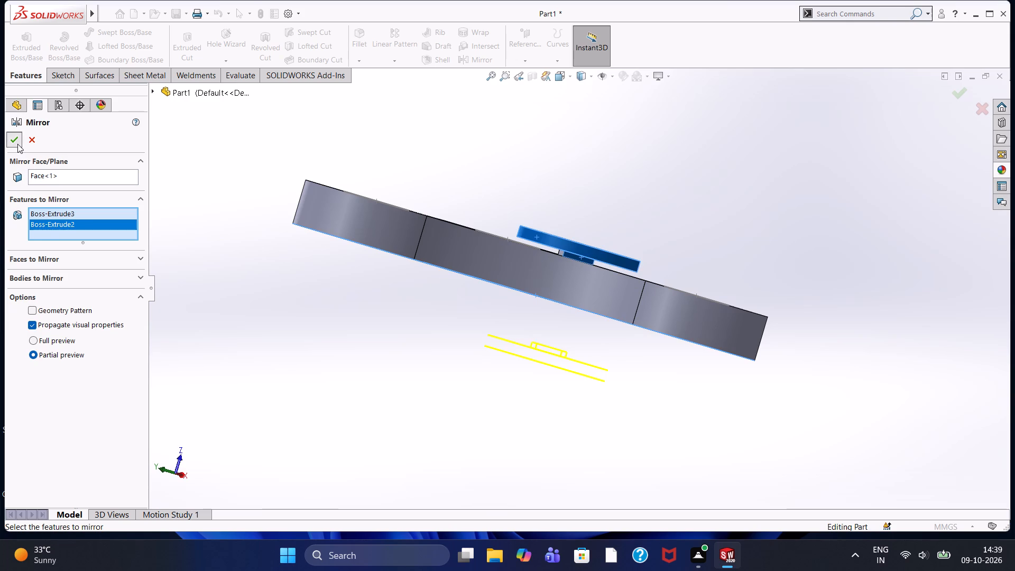
# Examine the plate from below, from the side and from above to check the mirrored disc and bar.
pyautogui.moveTo(253, 305); pyautogui.dragTo(274, 265, button='middle')
pyautogui.click(333, 346)
pyautogui.moveTo(327, 316); pyautogui.dragTo(302, 355, button='middle')
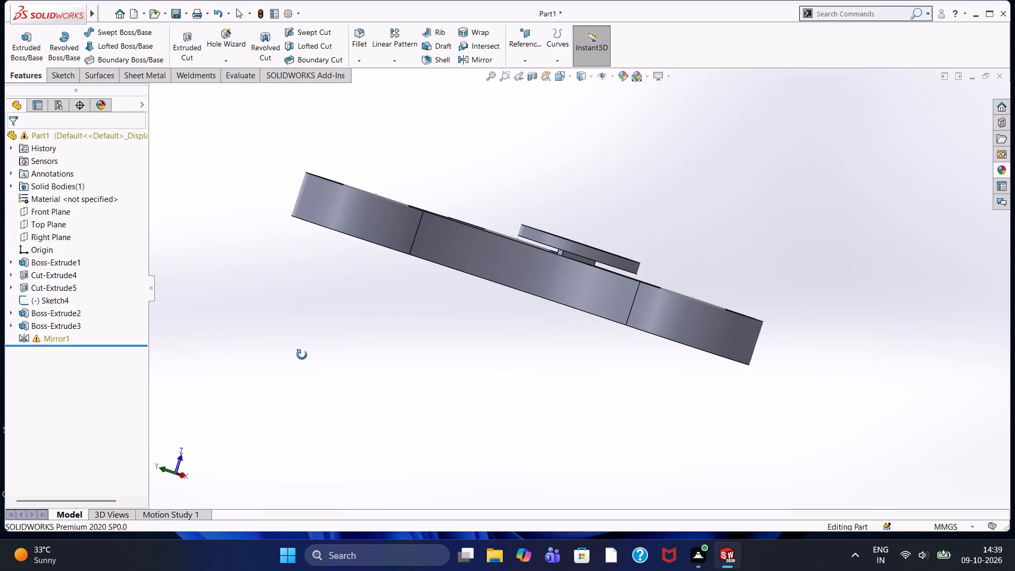
pyautogui.moveTo(302, 355); pyautogui.dragTo(299, 321, button='middle')
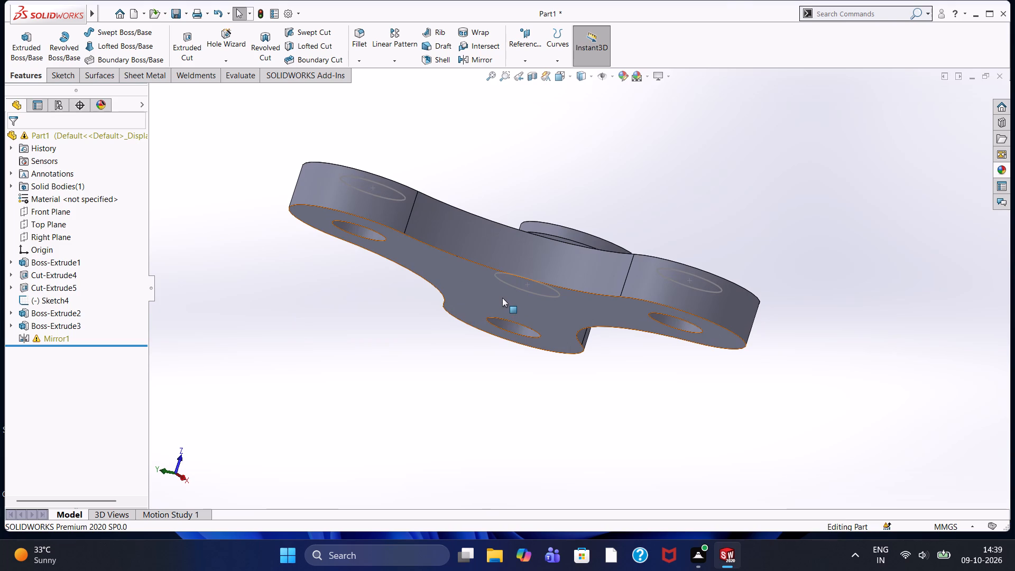
pyautogui.moveTo(519, 331); pyautogui.dragTo(451, 407, button='middle')
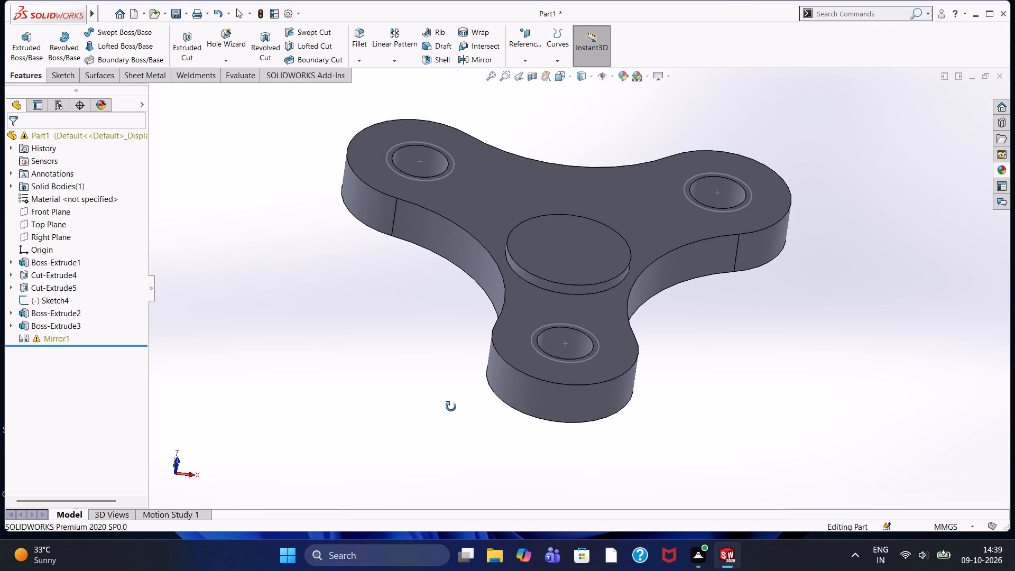
pyautogui.moveTo(451, 407); pyautogui.dragTo(427, 483, button='middle')
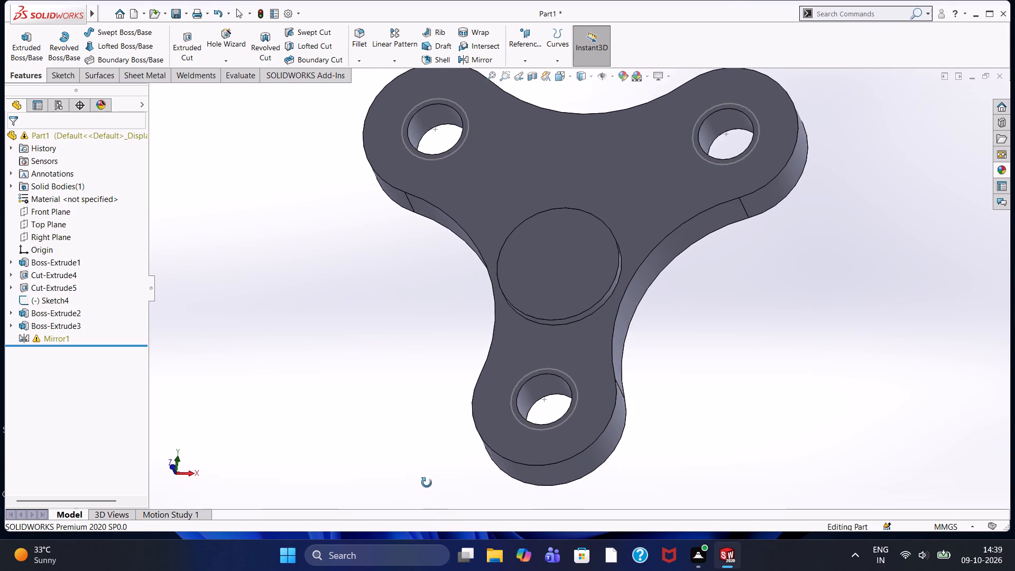
pyautogui.moveTo(427, 483); pyautogui.dragTo(441, 533, button='middle')
pyautogui.moveTo(411, 415); pyautogui.dragTo(431, 351, button='middle')
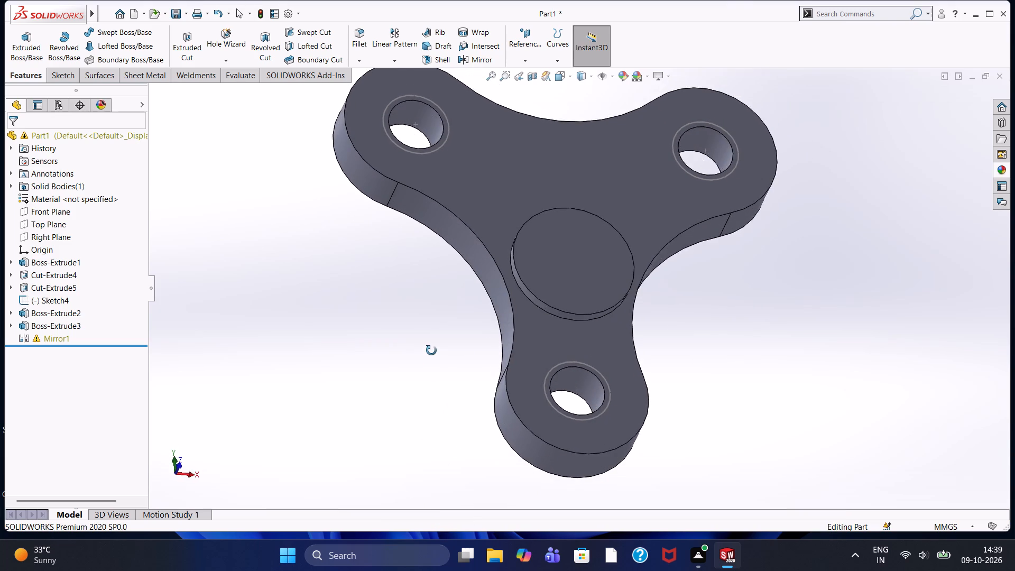
pyautogui.moveTo(431, 351); pyautogui.dragTo(433, 340, button='middle')
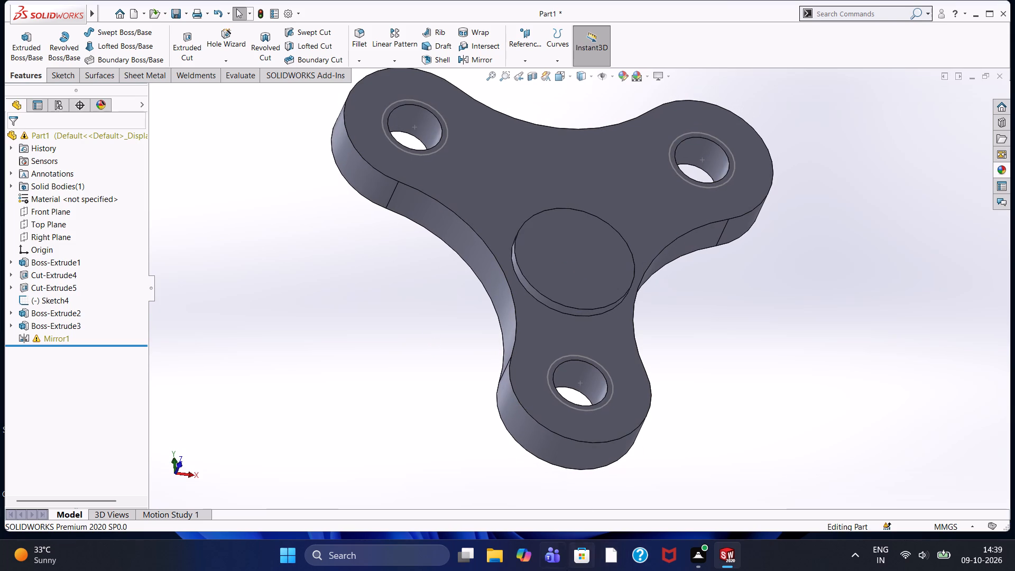
# Undo the mirror and the disc extrusion, including the disc's circle sketch on the bar.
pyautogui.hotkey('ctrl', 'z')
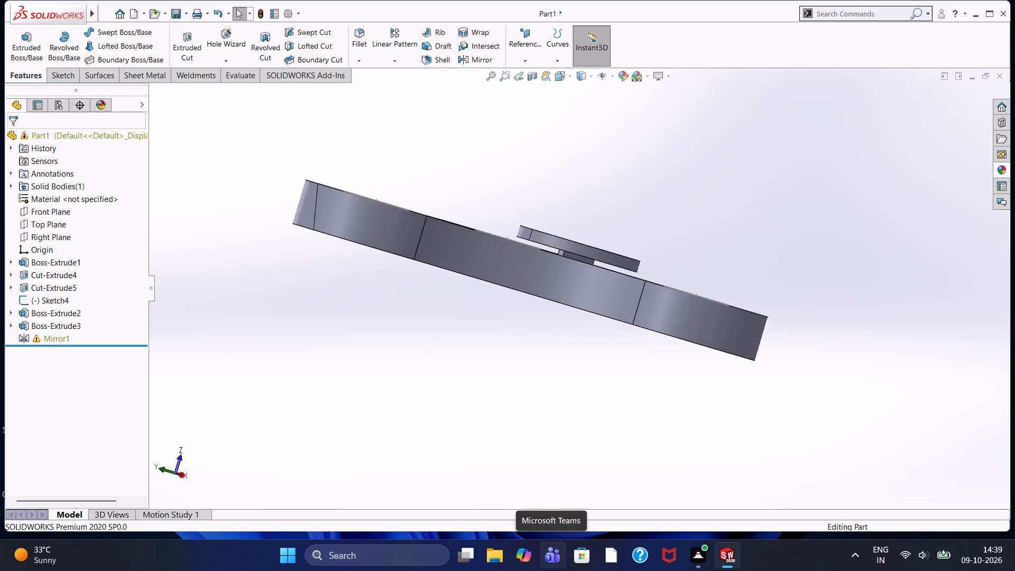
pyautogui.hotkey('ctrl', 'z')
pyautogui.hotkey('ctrl', 'z')
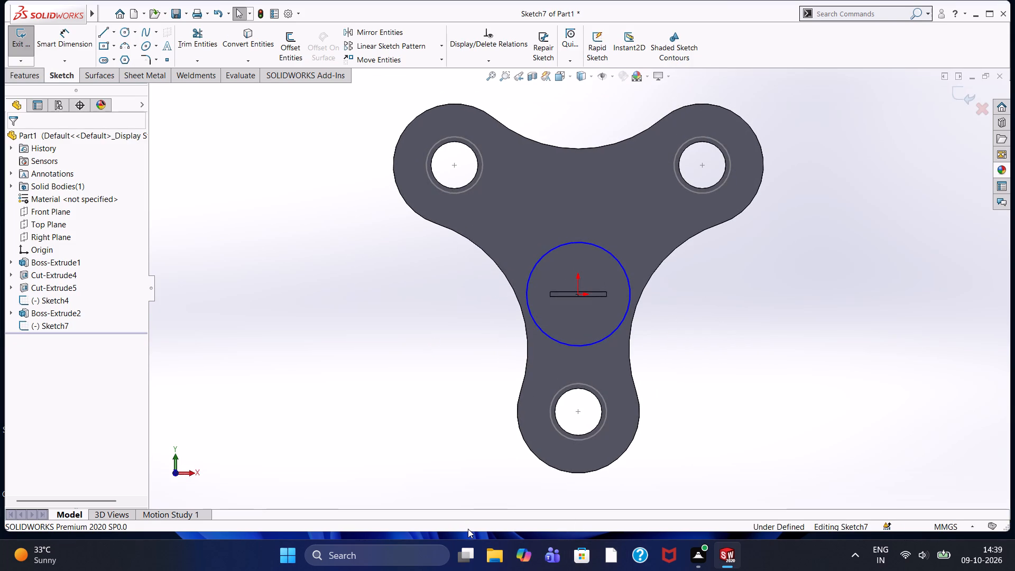
pyautogui.hotkey('ctrl', 'z')
pyautogui.hotkey('ctrl', 'z')
pyautogui.hotkey('ctrl', 'z')
pyautogui.hotkey('ctrl', 'z')
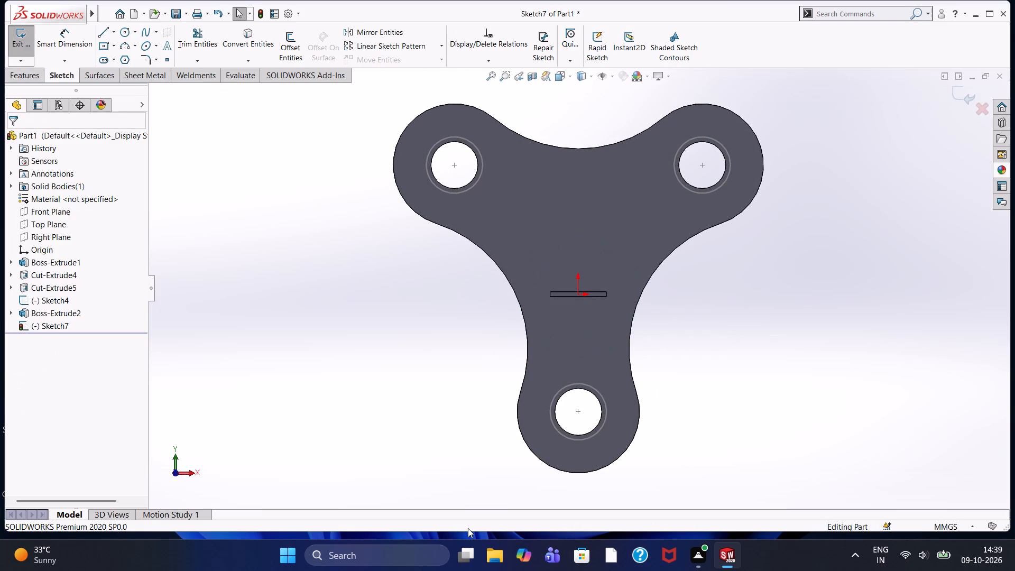
pyautogui.hotkey('ctrl', 'z')
# Undo the bar extrusion and the earlier edits in its sketch, back to the ring circles around all three holes and the unattached thin rectangle.
pyautogui.hotkey('ctrl', 'z')
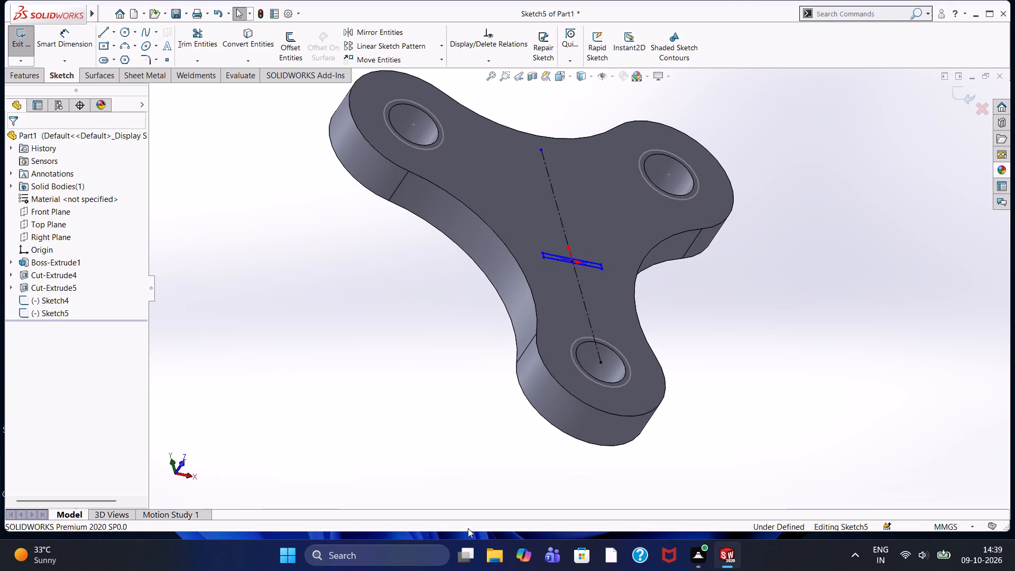
pyautogui.hotkey('ctrl', 'z')
pyautogui.hotkey('ctrl', 'z')
pyautogui.hotkey('ctrl', 'z')
pyautogui.hotkey('ctrl', 'z')
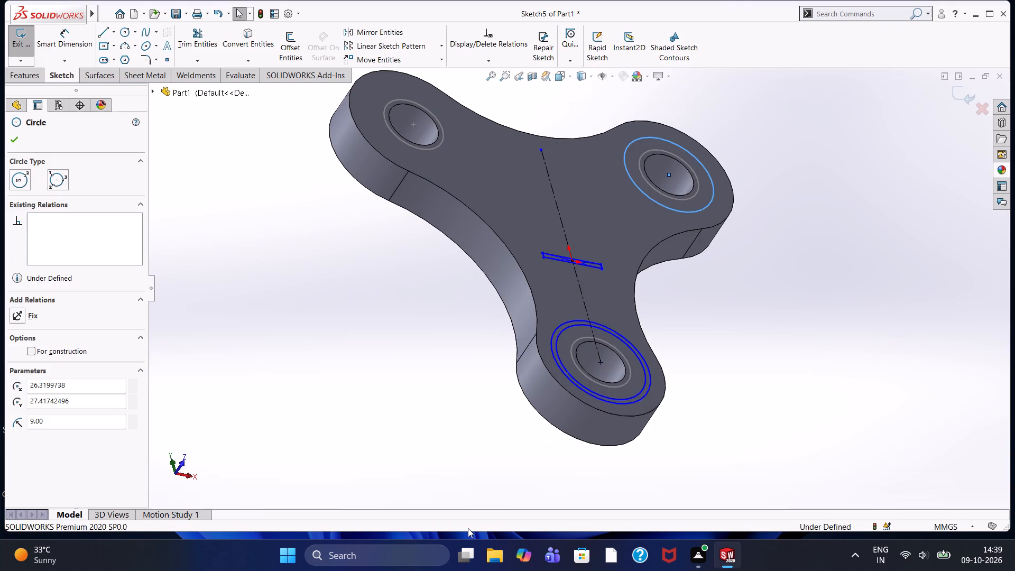
pyautogui.hotkey('ctrl', 'z')
pyautogui.hotkey('ctrl', 'z')
pyautogui.hotkey('ctrl', 'z')
pyautogui.hotkey('ctrl', 'z')
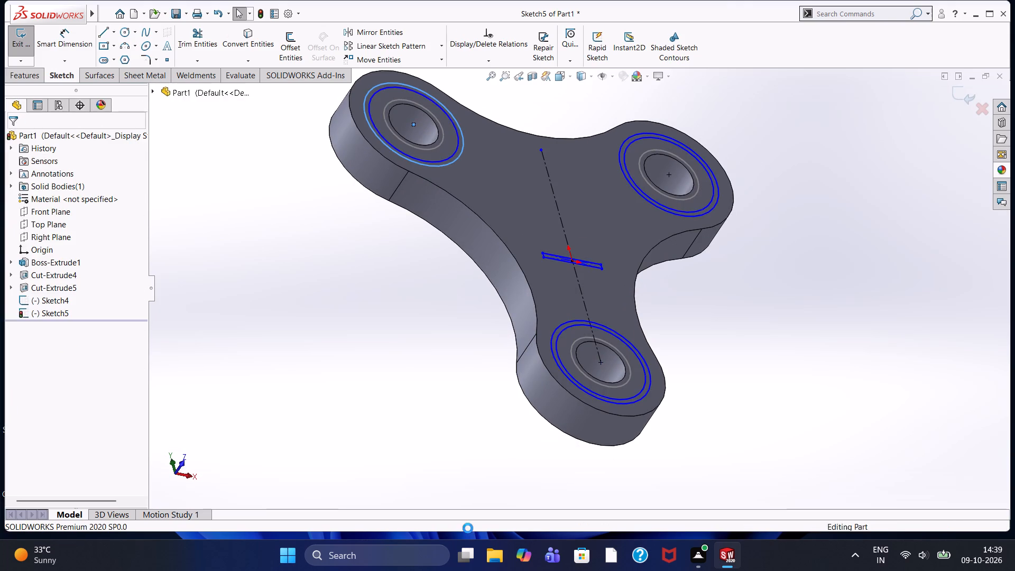
pyautogui.hotkey('ctrl', 'z')
pyautogui.hotkey('ctrl', 'z')
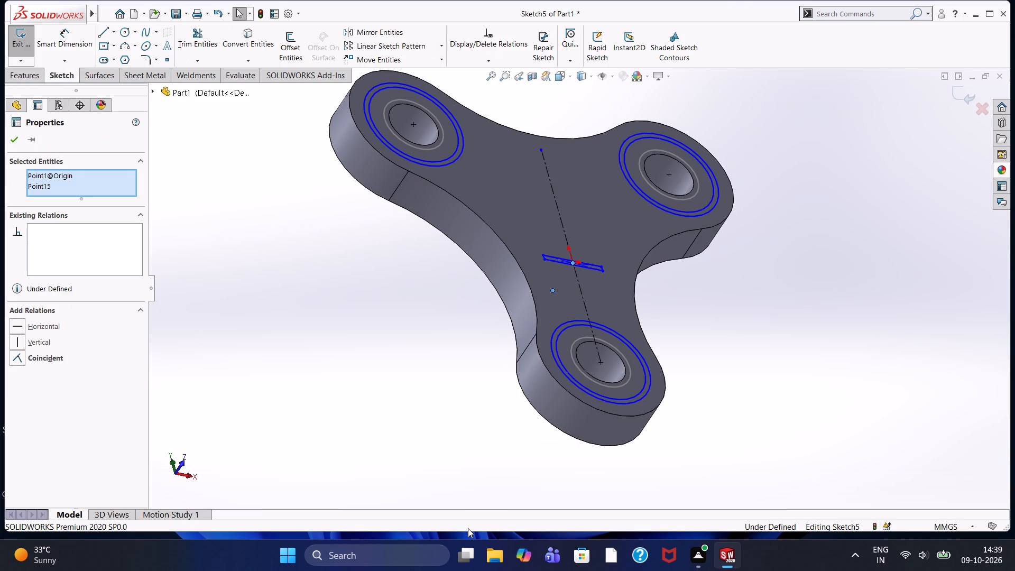
# Delete the thin centre rectangle and its construction diagonals from the plate's top-face sketch.
pyautogui.click(564, 292)
pyautogui.hotkey('ctrl', '8')
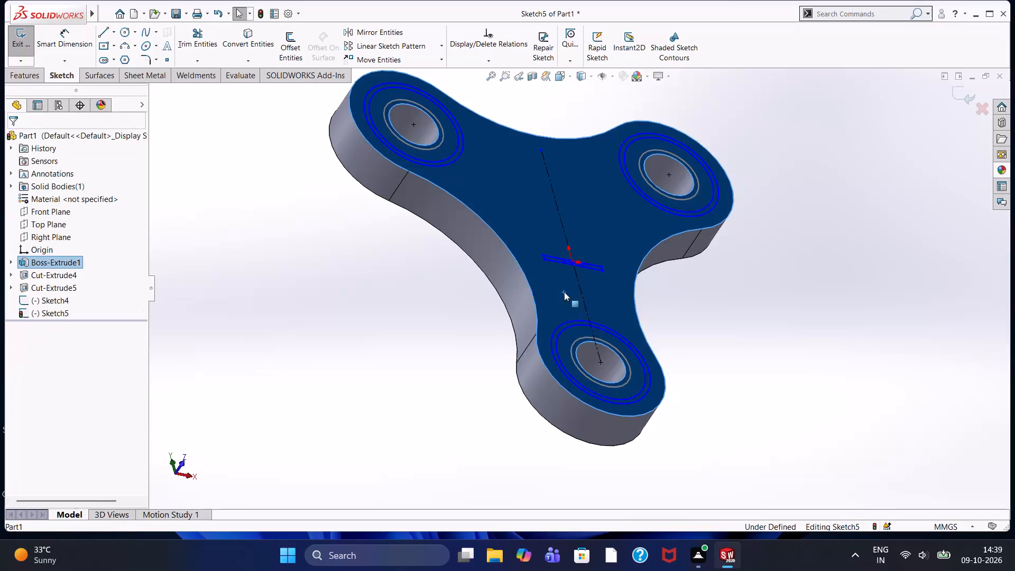
pyautogui.scroll(-8, 610, 345)
pyautogui.press('Escape')
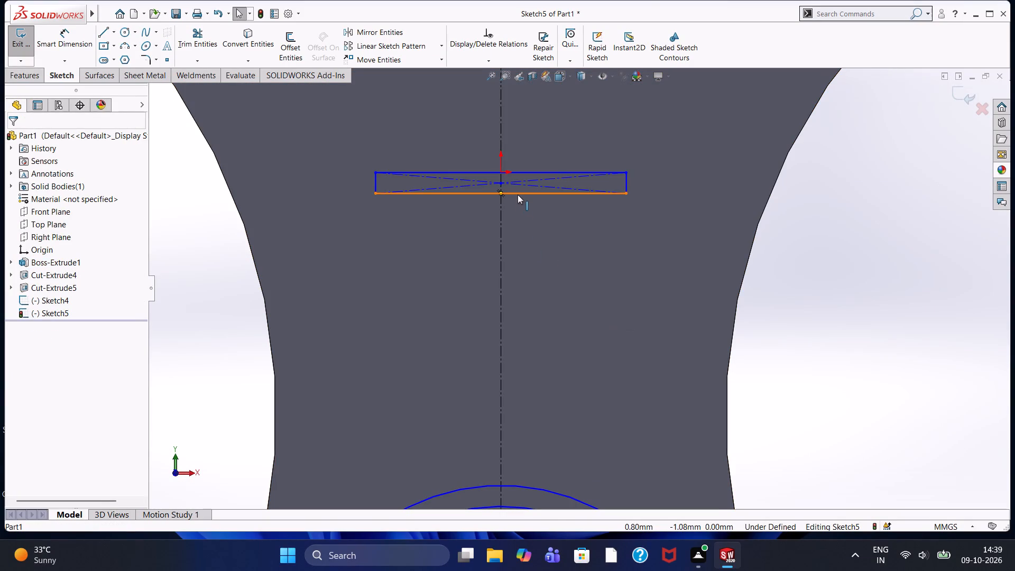
pyautogui.press('Escape')
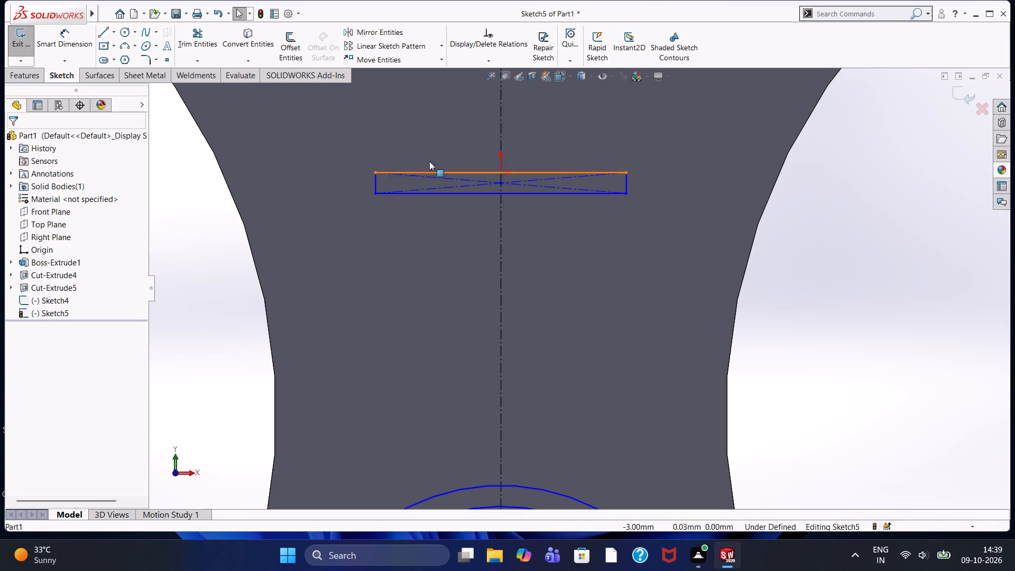
pyautogui.moveTo(338, 146); pyautogui.dragTo(640, 217)
pyautogui.click(640, 217)
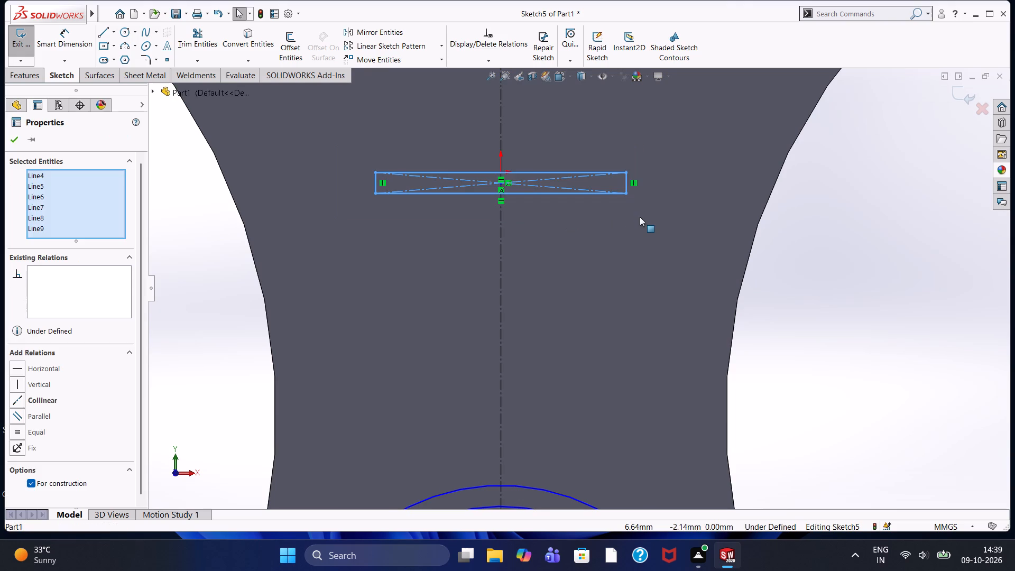
pyautogui.press('Delete')
pyautogui.press('Delete')
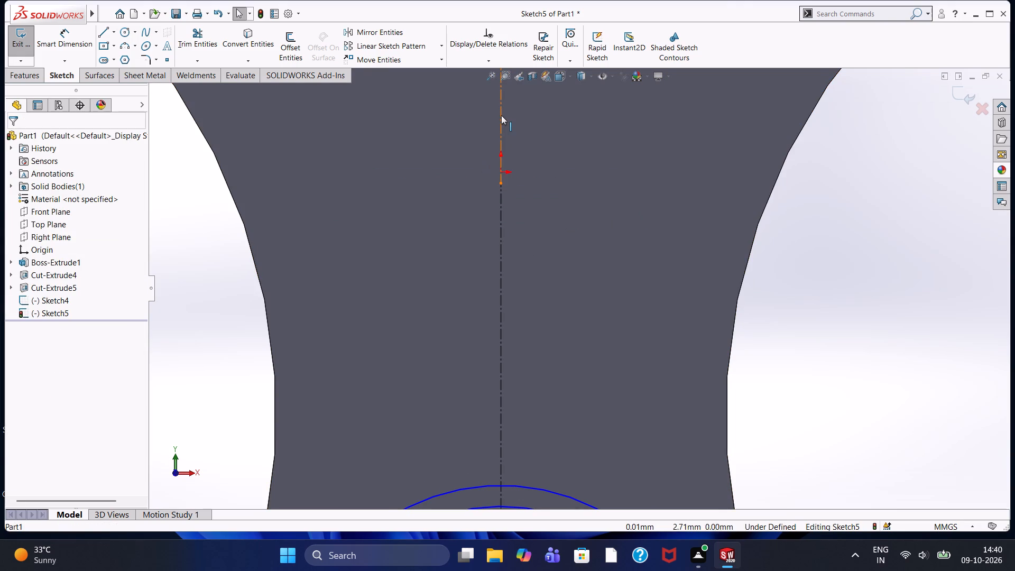
# Delete the upper vertical centreline segment running above the origin.
pyautogui.click(501, 115)
pyautogui.press('Delete')
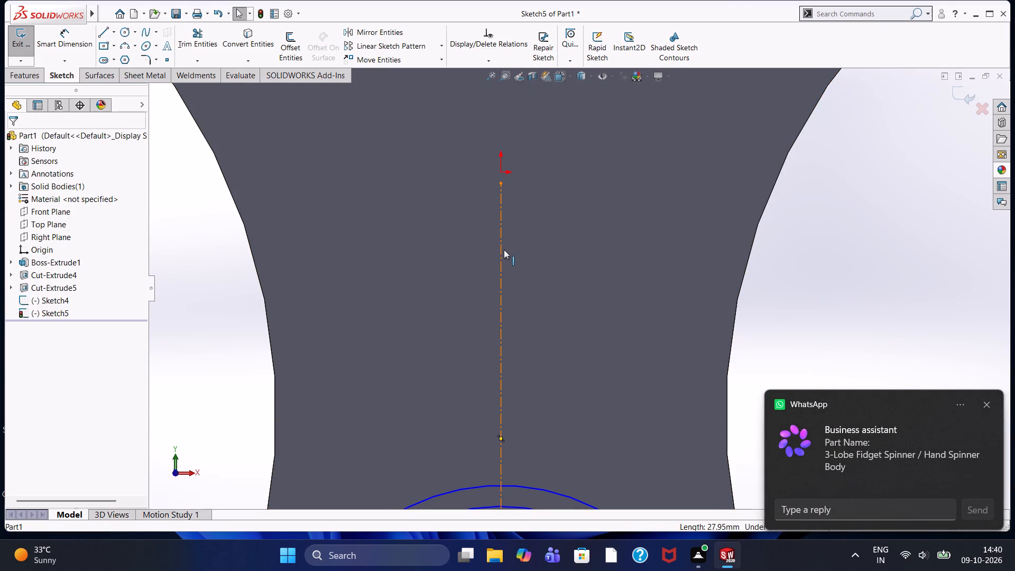
# Dimension the remaining vertical centreline from the lower hole's centre with a length of 25 mm.
pyautogui.click(77, 45)
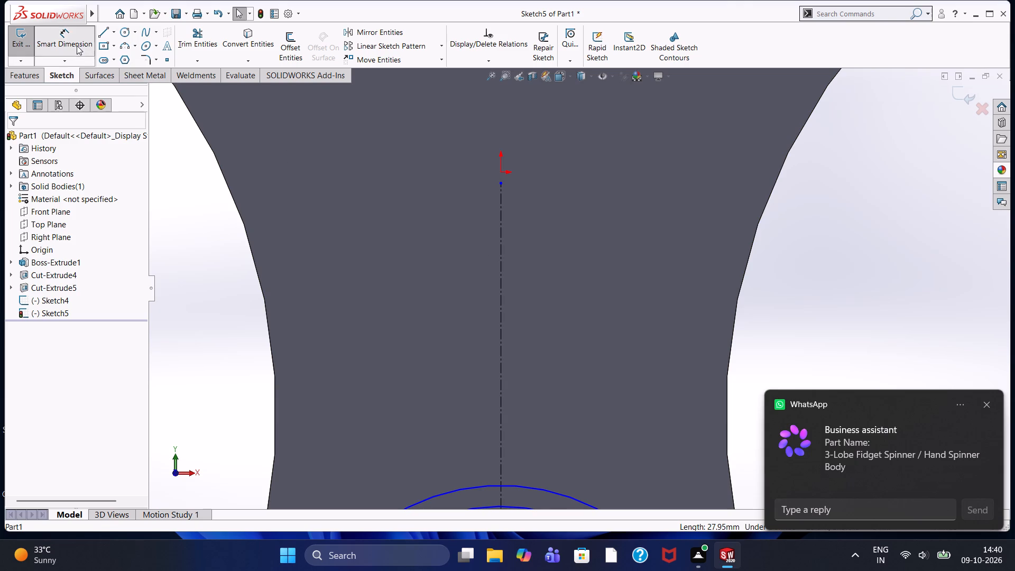
pyautogui.click(499, 434)
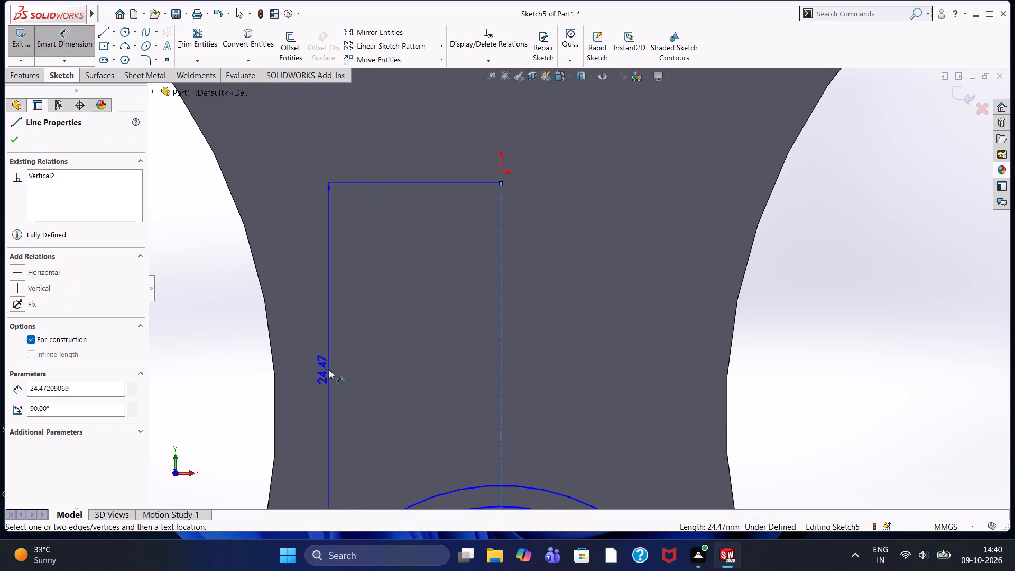
pyautogui.click(207, 356)
pyautogui.write('26')
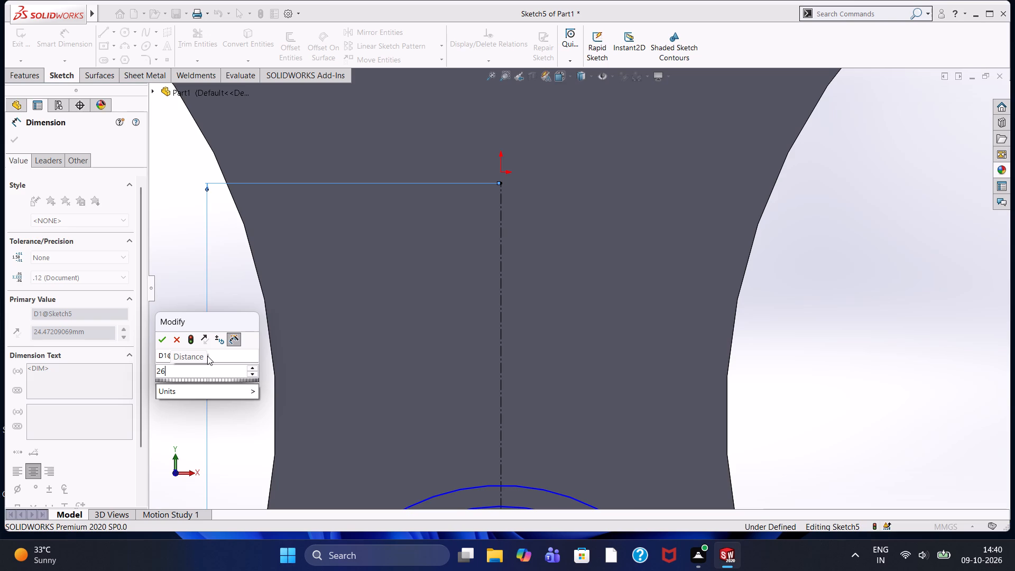
pyautogui.press('BackSpace')
pyautogui.press('5')
pyautogui.press('Return')
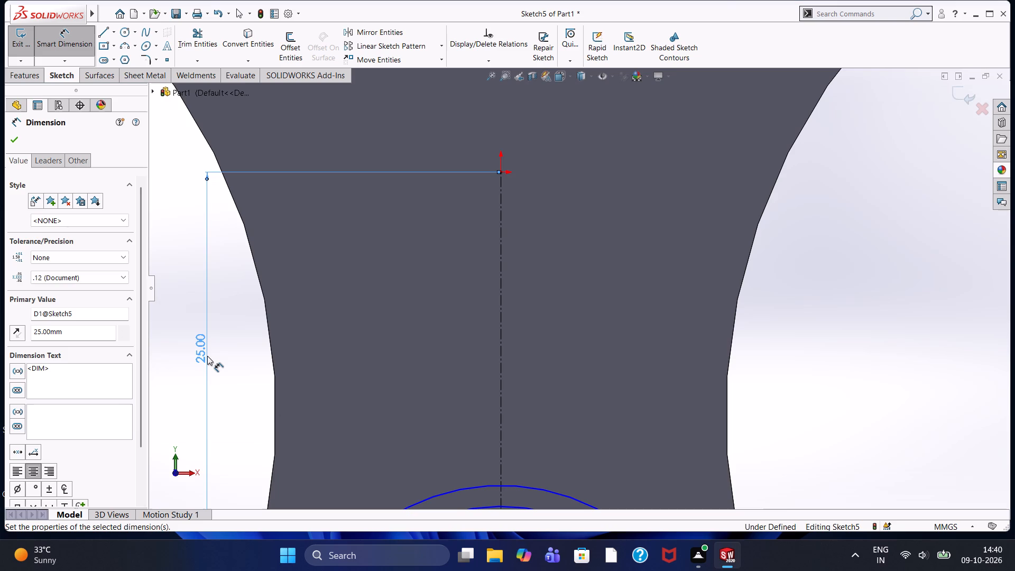
# Draw a vertical 25 mm centreline down towards the origin from midway between the two upper holes' centres.
pyautogui.press('Escape')
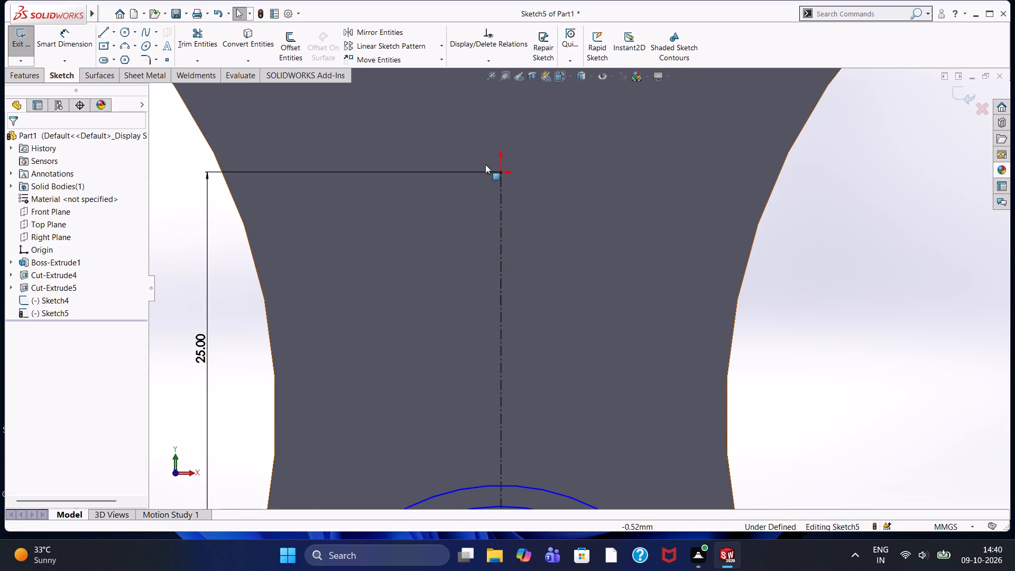
pyautogui.scroll(6, 483, 157)
pyautogui.scroll(2, 548, 179)
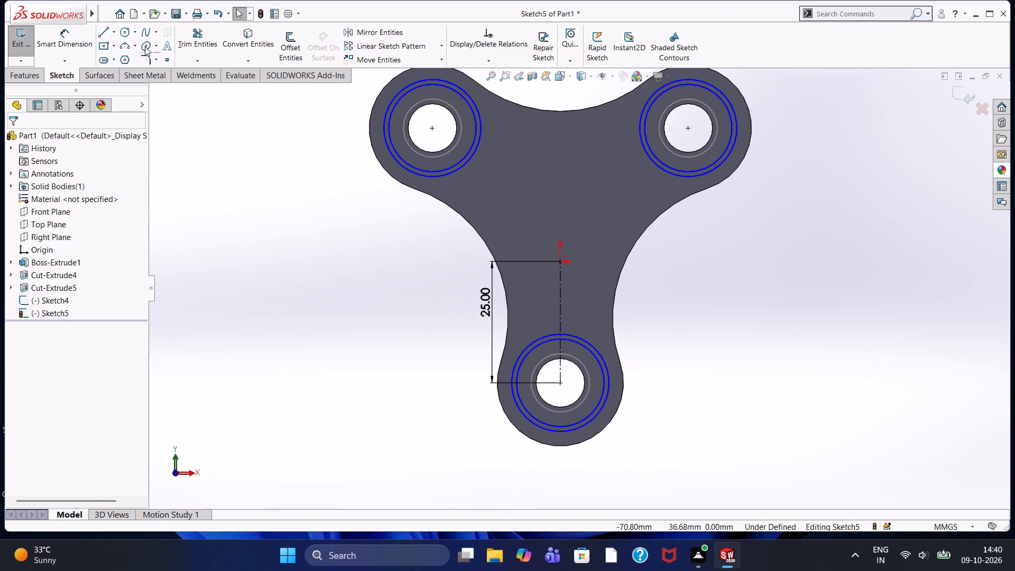
pyautogui.click(114, 31)
pyautogui.click(118, 57)
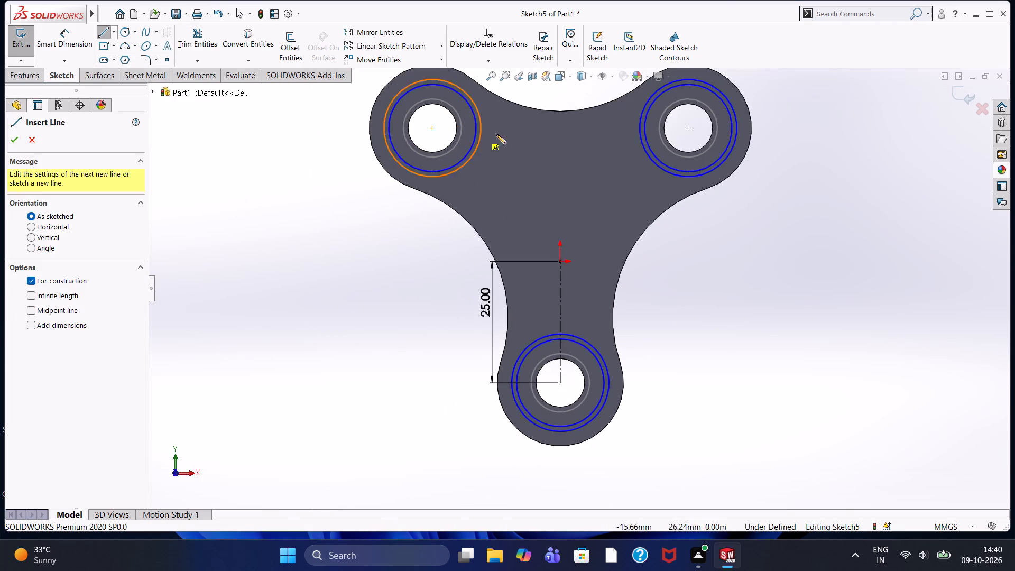
pyautogui.click(560, 129)
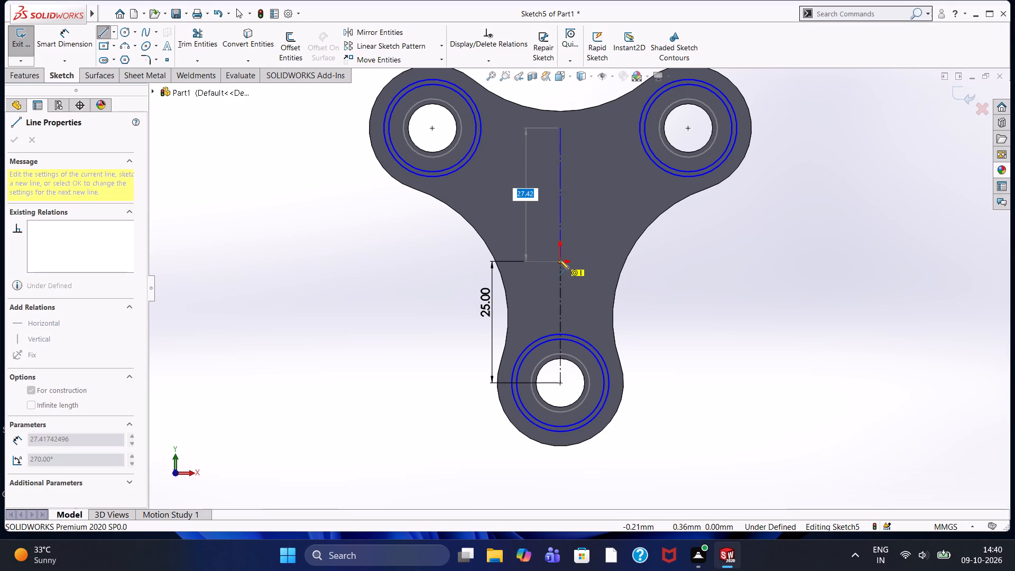
pyautogui.write('25')
pyautogui.press('Return')
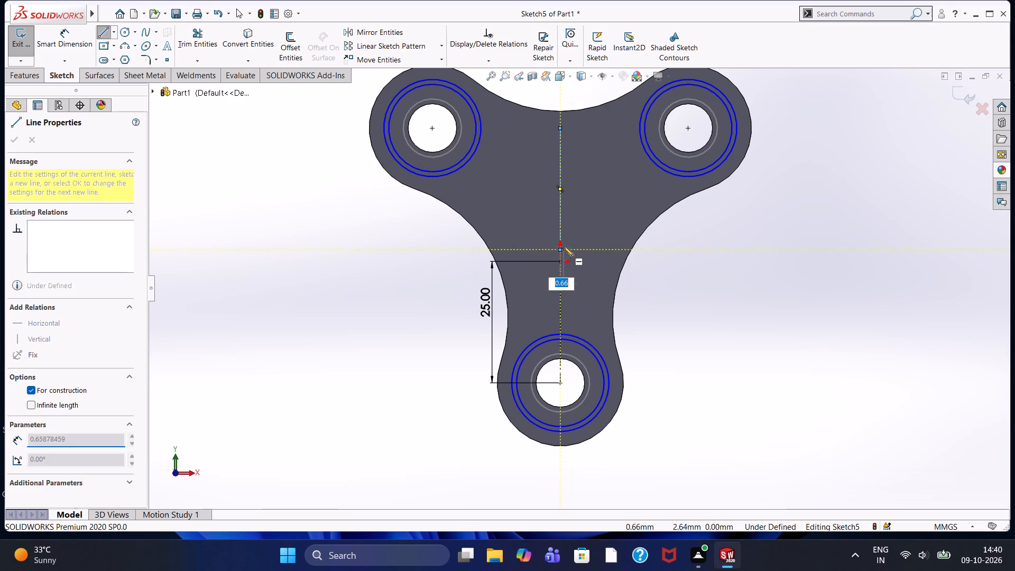
pyautogui.press('Escape')
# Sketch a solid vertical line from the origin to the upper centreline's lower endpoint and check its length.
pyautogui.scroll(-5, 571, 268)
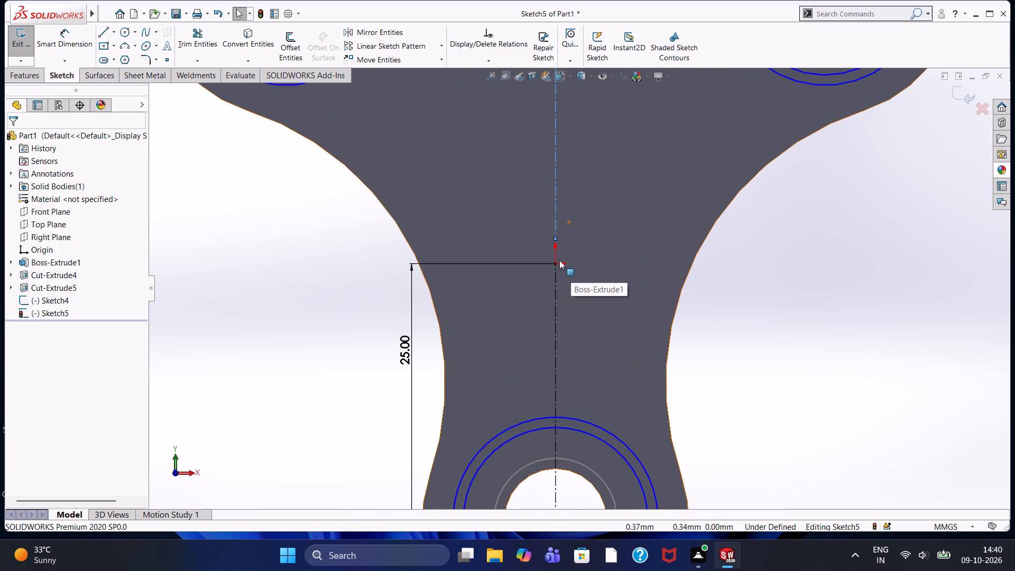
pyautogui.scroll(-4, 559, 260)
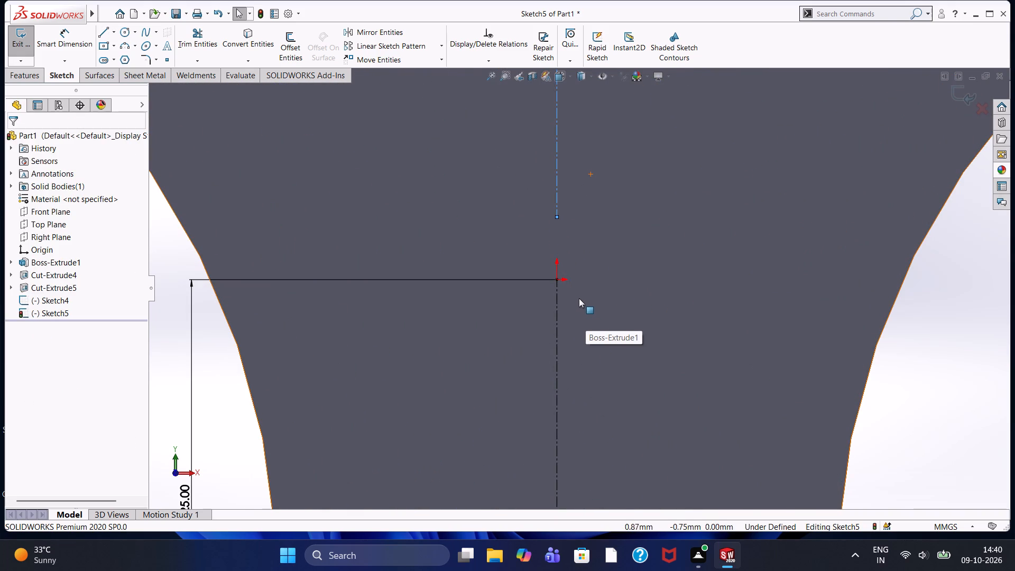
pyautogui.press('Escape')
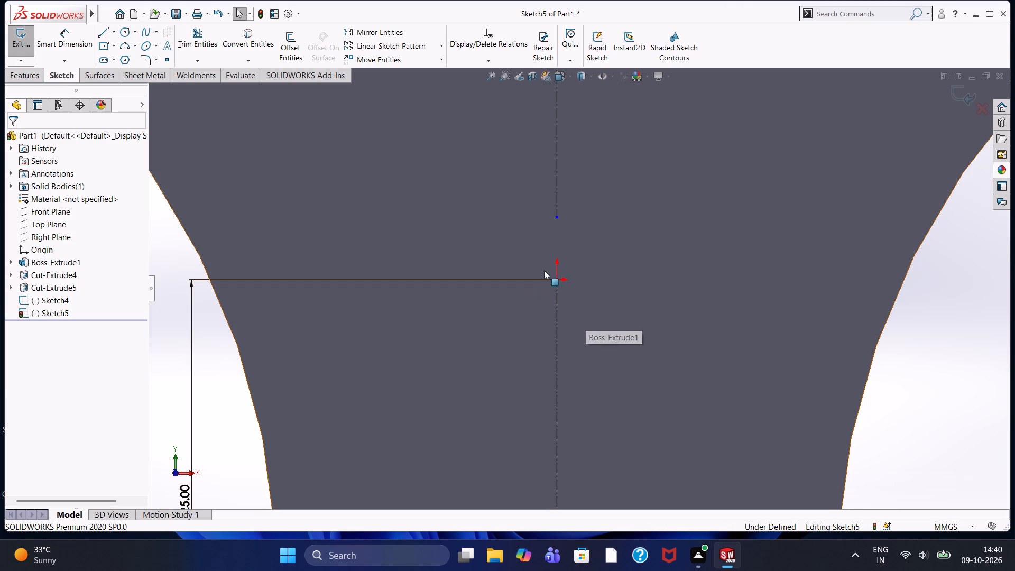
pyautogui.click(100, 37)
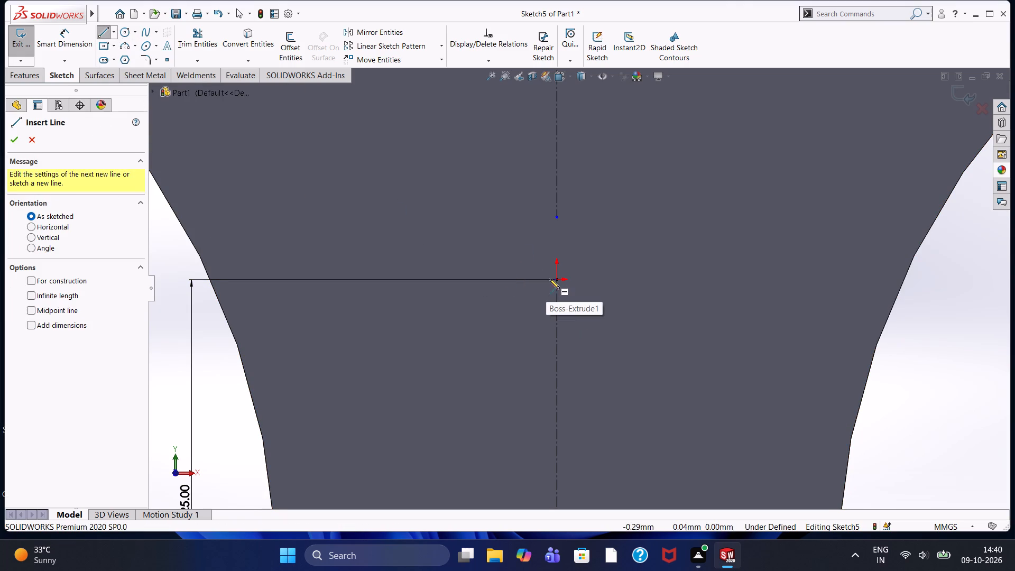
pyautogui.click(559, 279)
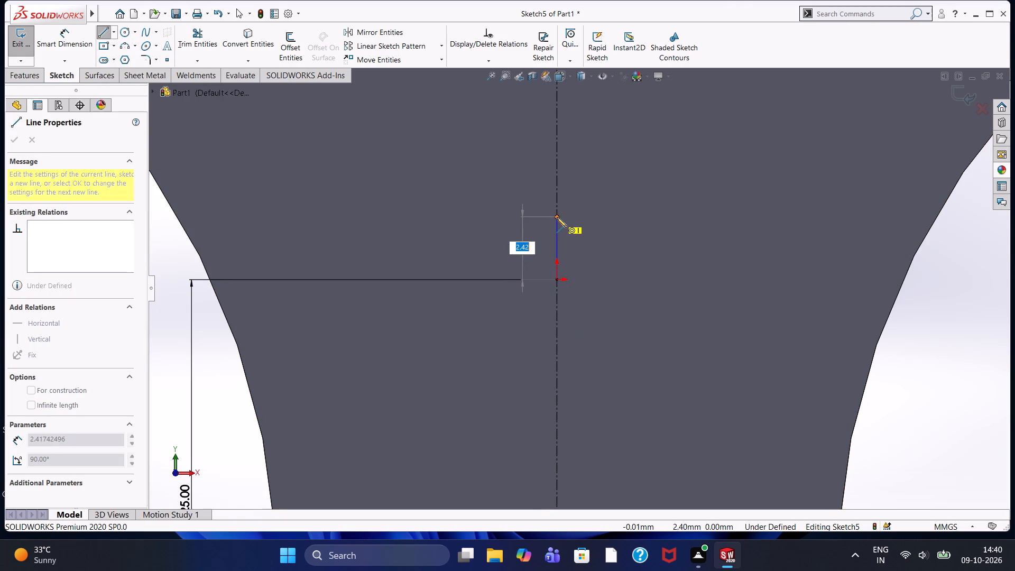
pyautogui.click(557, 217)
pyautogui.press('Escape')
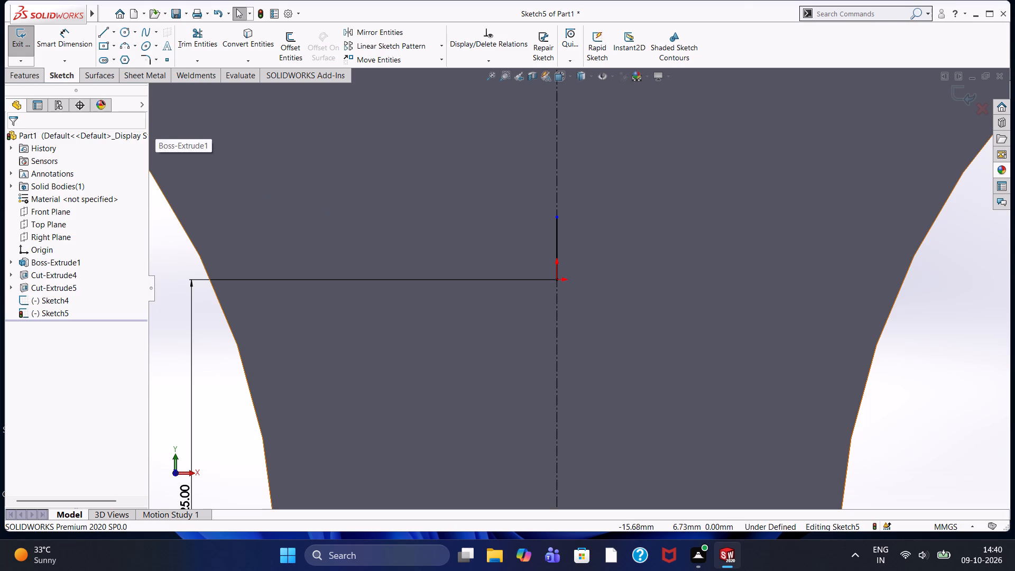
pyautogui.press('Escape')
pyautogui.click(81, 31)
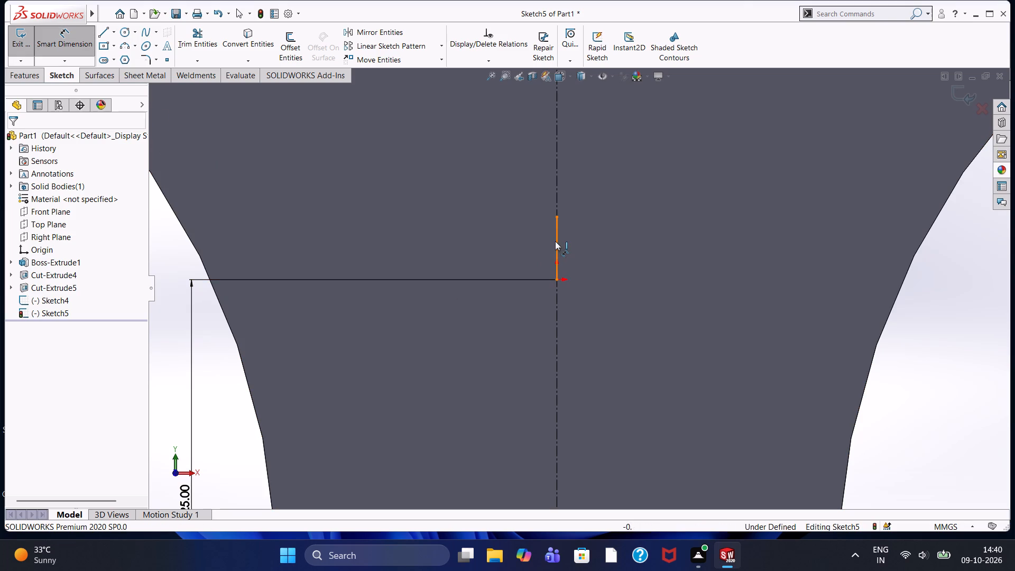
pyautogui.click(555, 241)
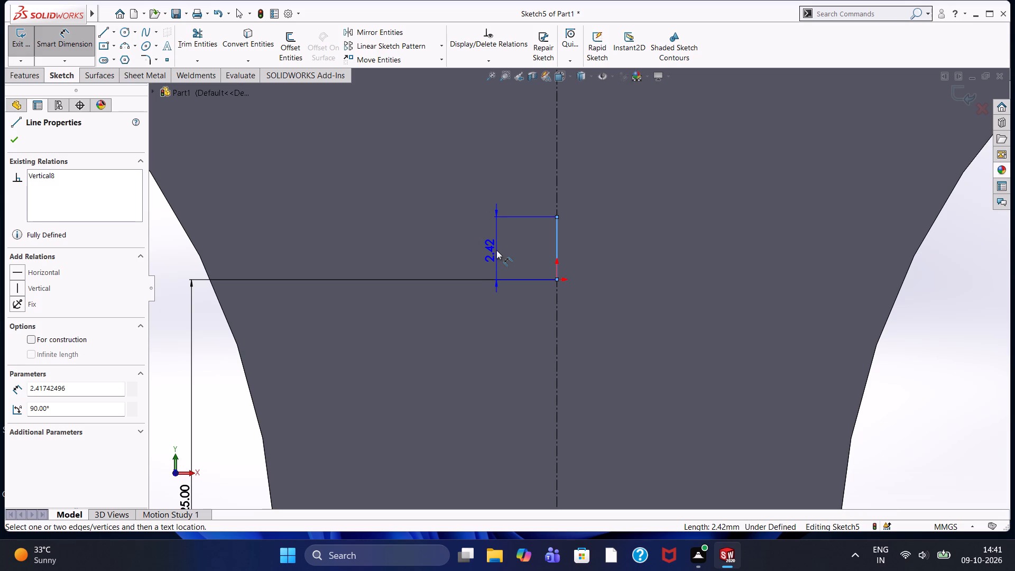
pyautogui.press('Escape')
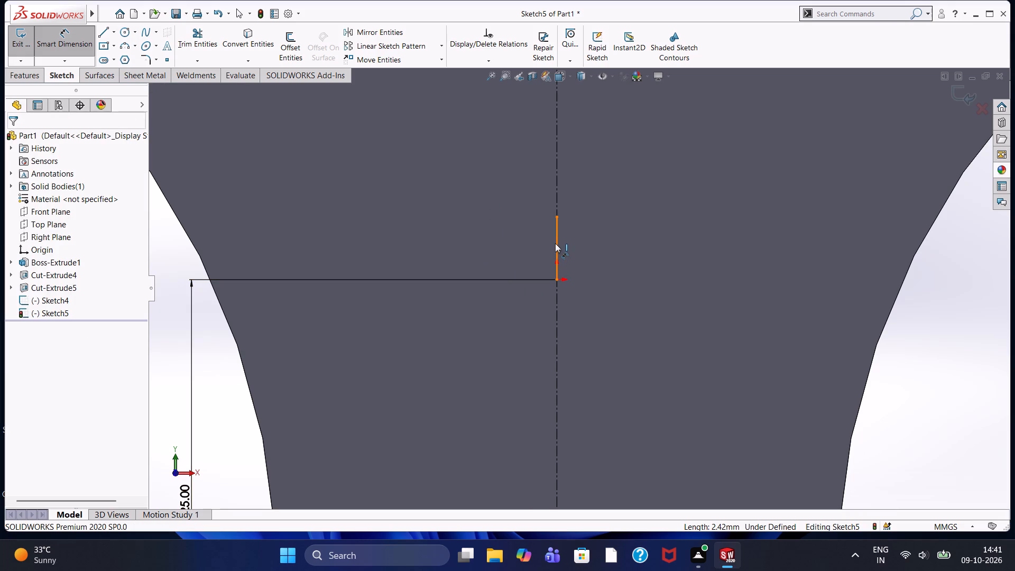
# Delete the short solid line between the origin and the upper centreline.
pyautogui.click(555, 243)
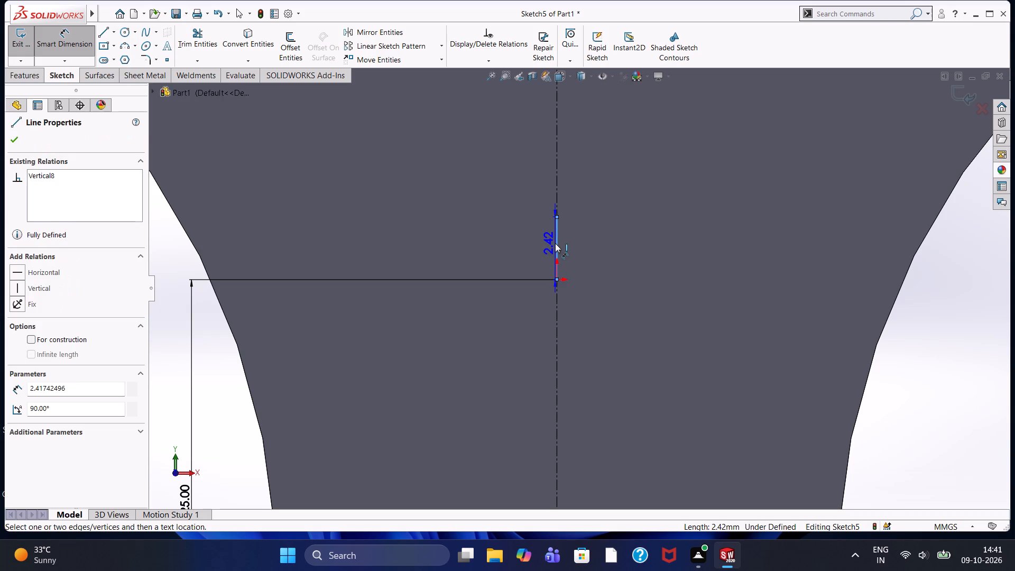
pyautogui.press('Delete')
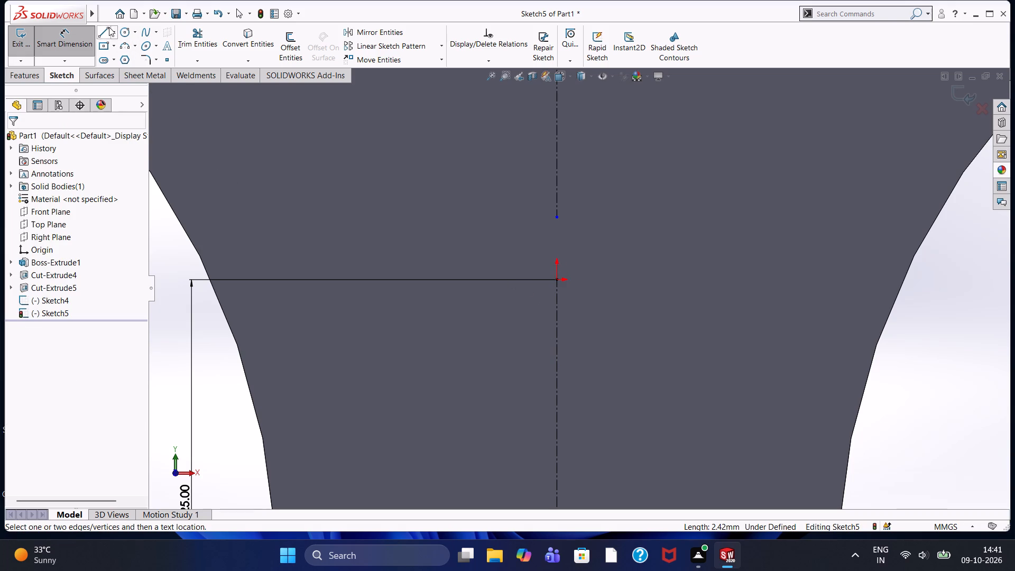
# Draw a vertical centreline 1.21 mm long upward from the origin.
pyautogui.click(114, 35)
pyautogui.click(129, 68)
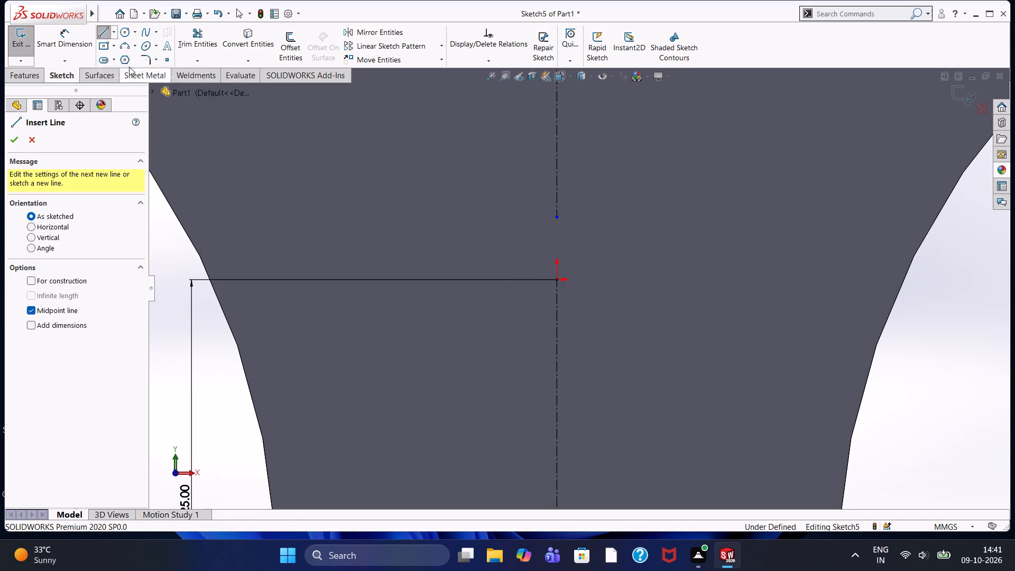
pyautogui.click(114, 35)
pyautogui.click(117, 58)
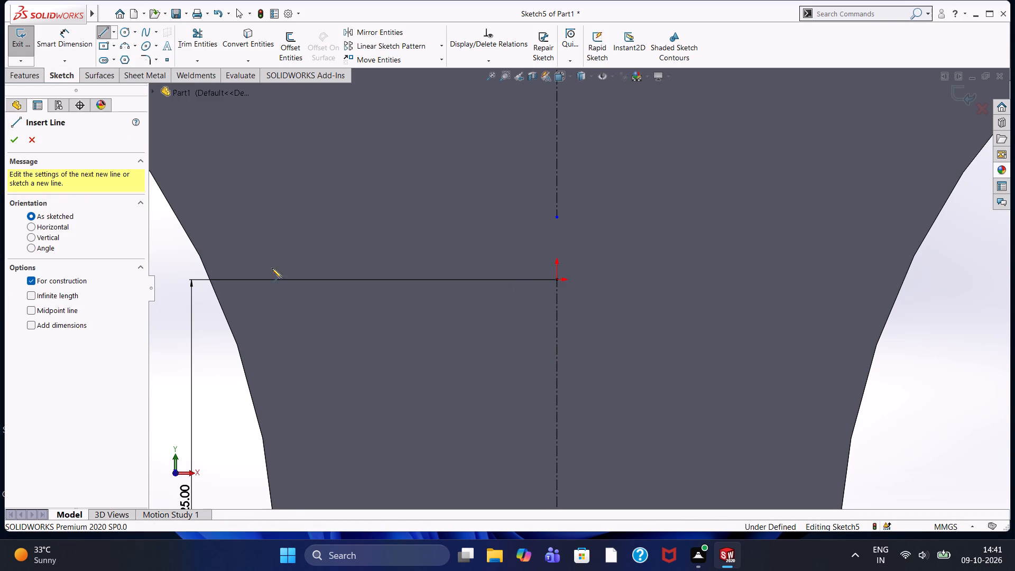
pyautogui.click(557, 279)
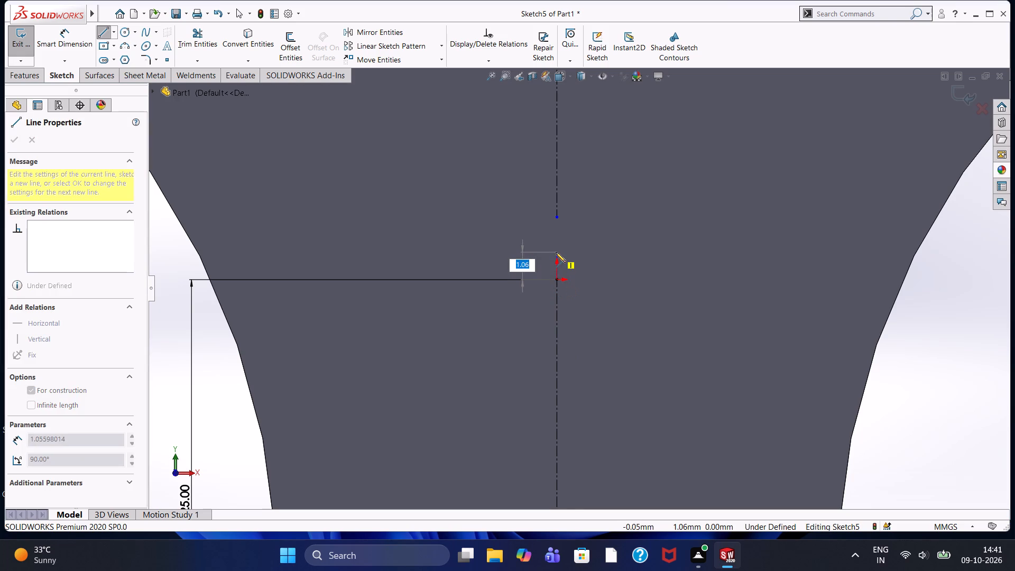
pyautogui.write('1.21')
pyautogui.press('Return')
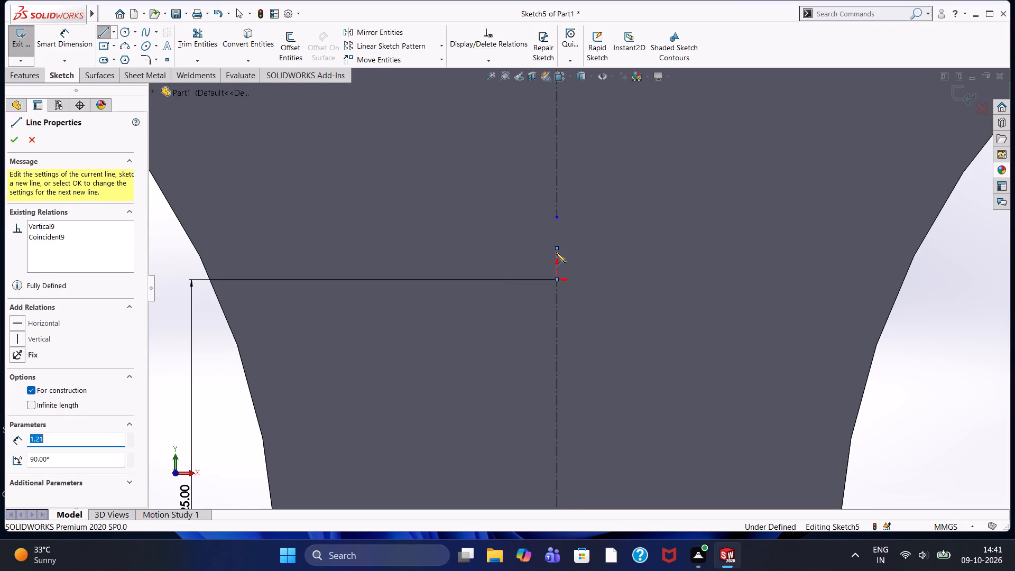
pyautogui.press('Escape')
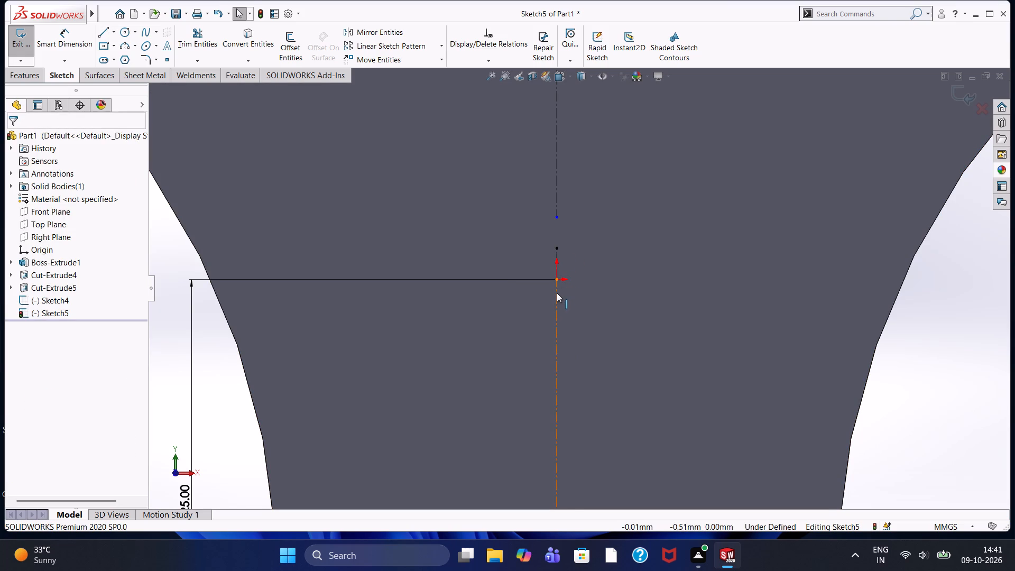
# Sketch a centre rectangle 1 mm high and 6 mm wide, centred on the short centreline's upper endpoint.
pyautogui.scroll(-1, 579, 333)
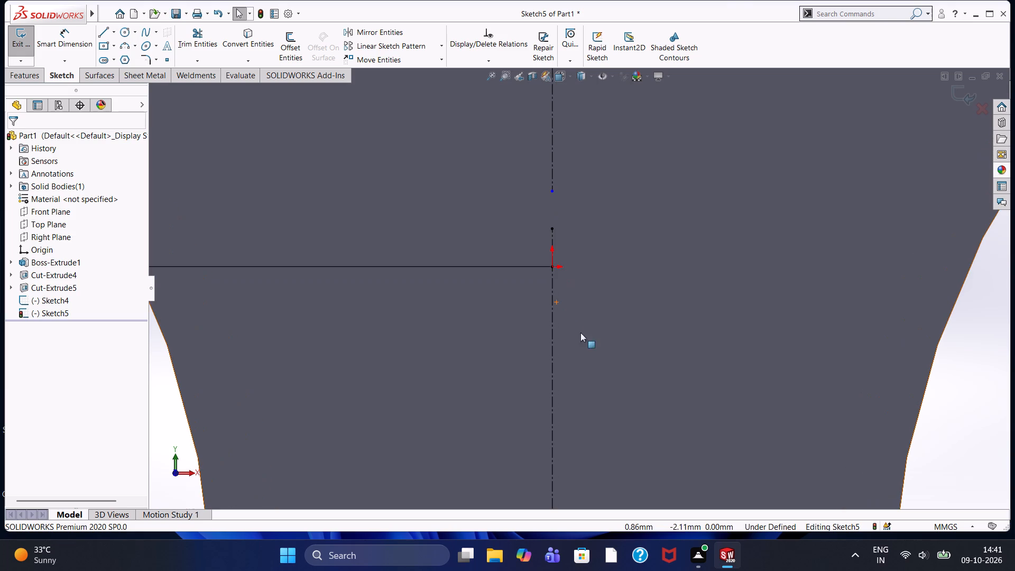
pyautogui.click(113, 50)
pyautogui.click(128, 72)
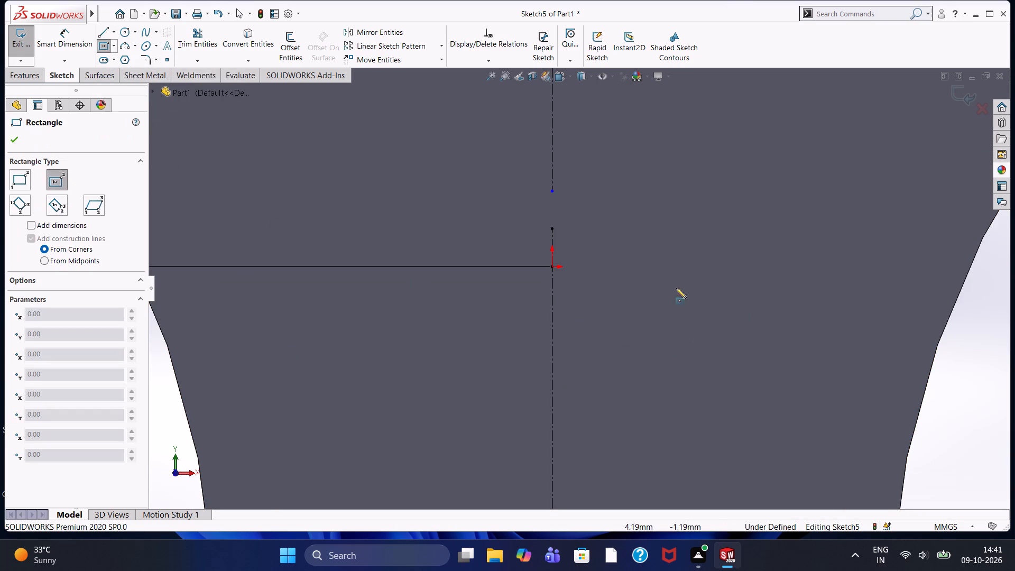
pyautogui.click(553, 230)
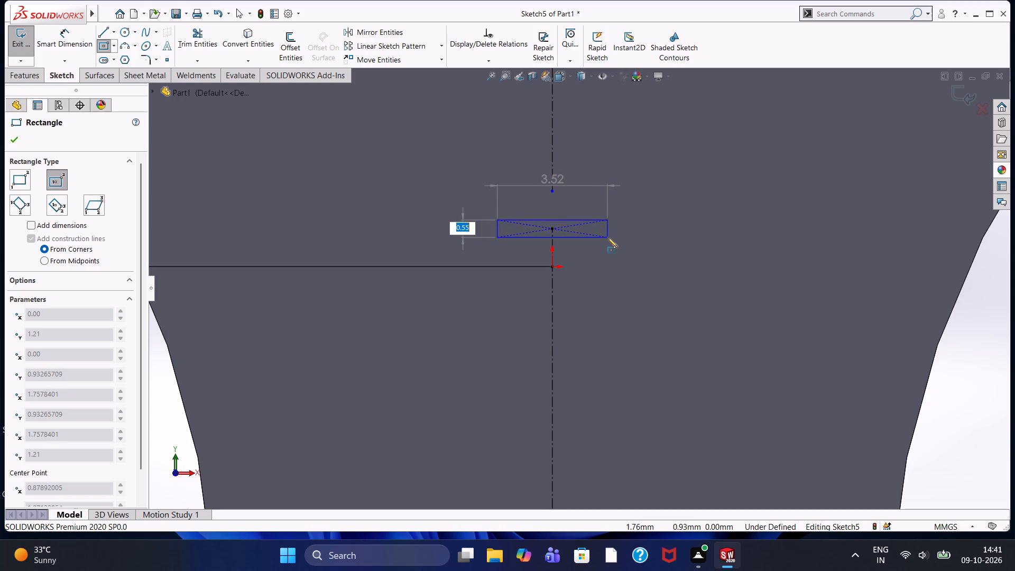
pyautogui.press('1')
pyautogui.press('Return')
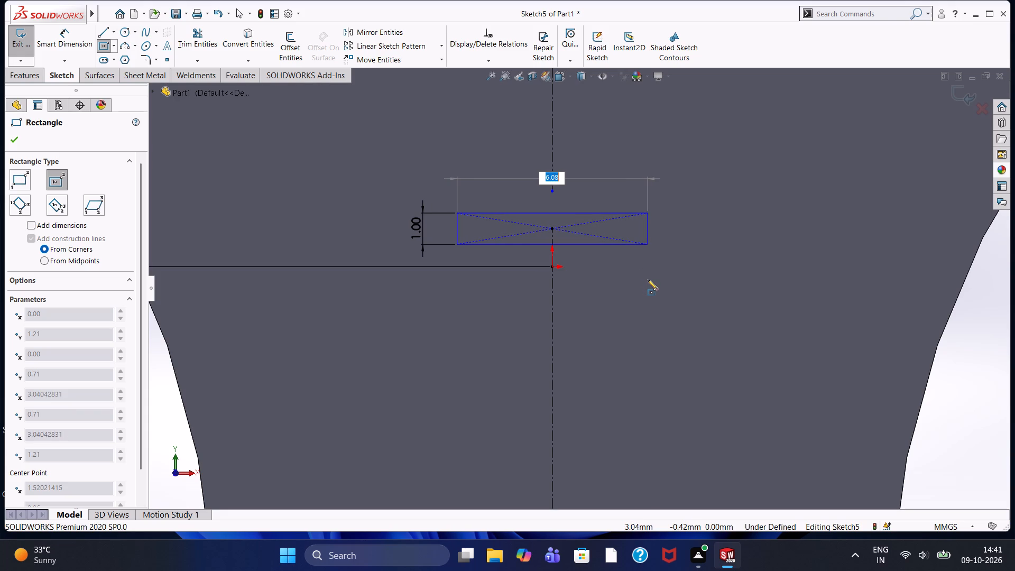
pyautogui.press('6')
pyautogui.press('Return')
pyautogui.press('Escape')
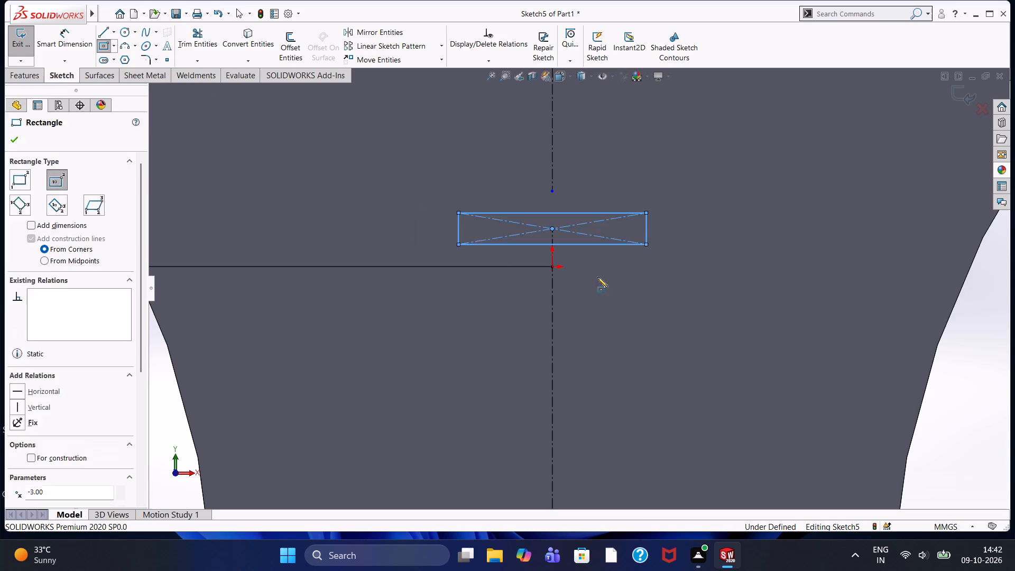
# Extrude the ring circles and the centre rectangle as a 1 mm blind boss merged with the plate.
pyautogui.scroll(7, 584, 287)
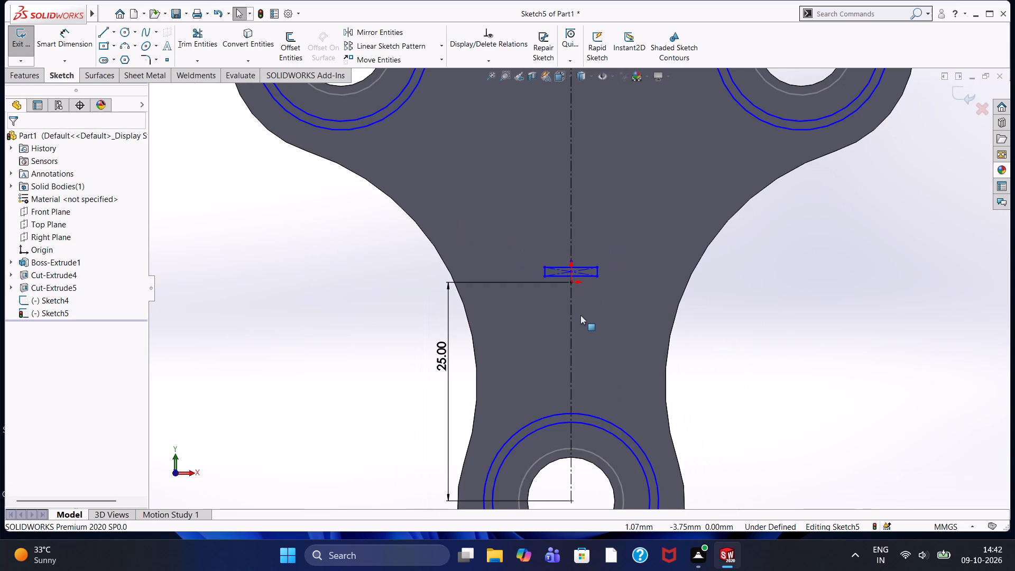
pyautogui.scroll(-1, 580, 315)
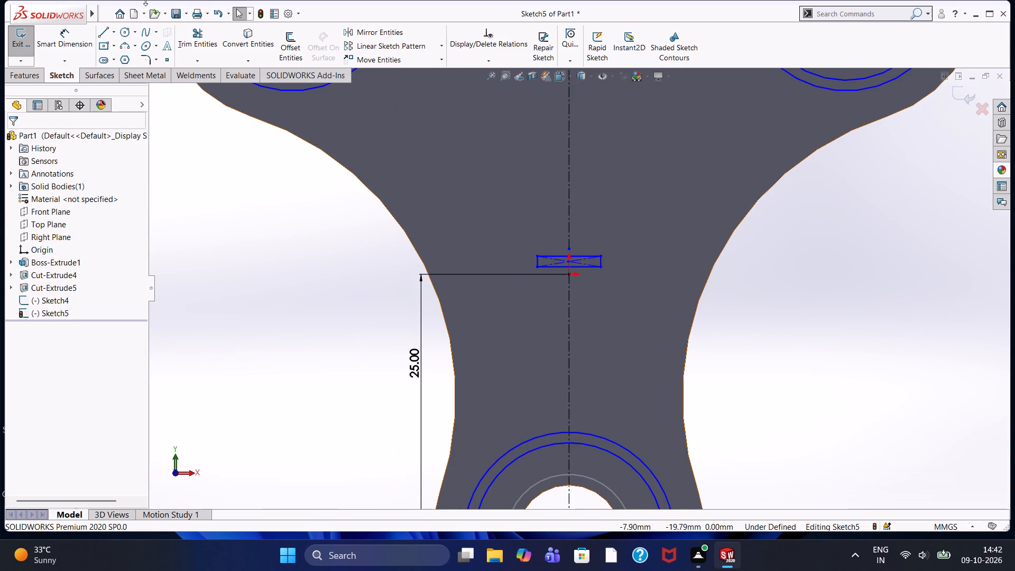
pyautogui.click(37, 80)
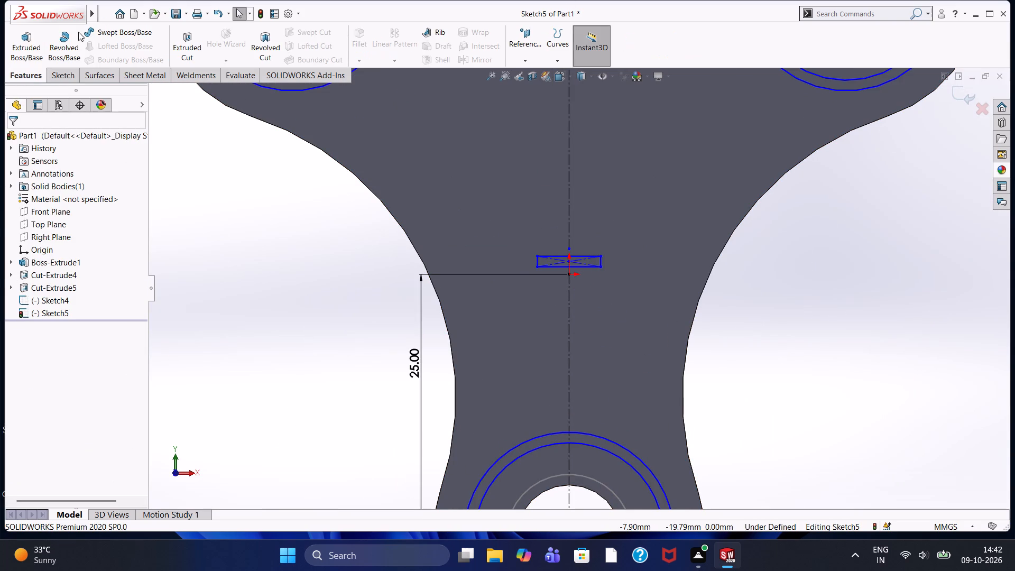
pyautogui.click(31, 52)
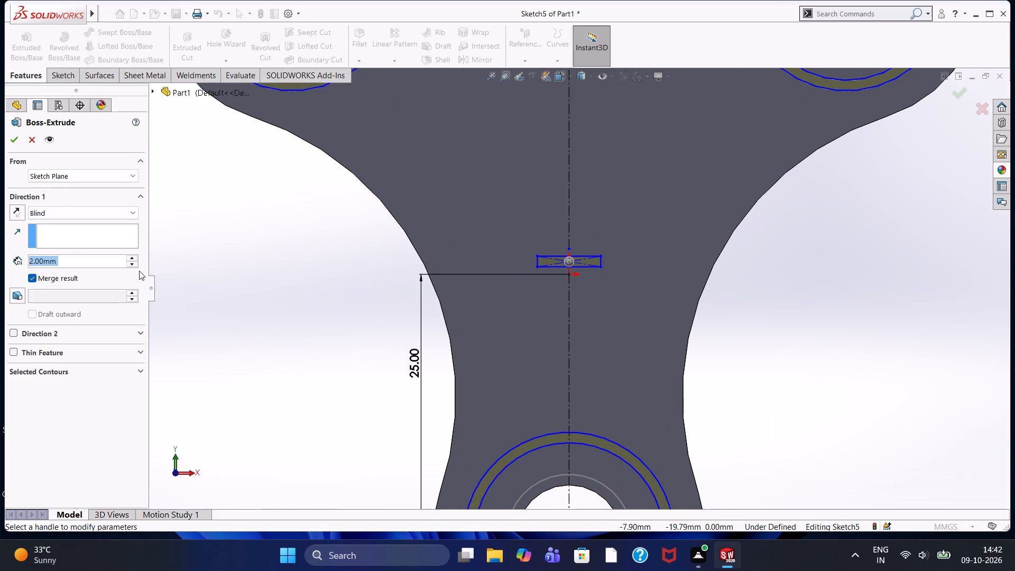
pyautogui.press('1')
pyautogui.press('Return')
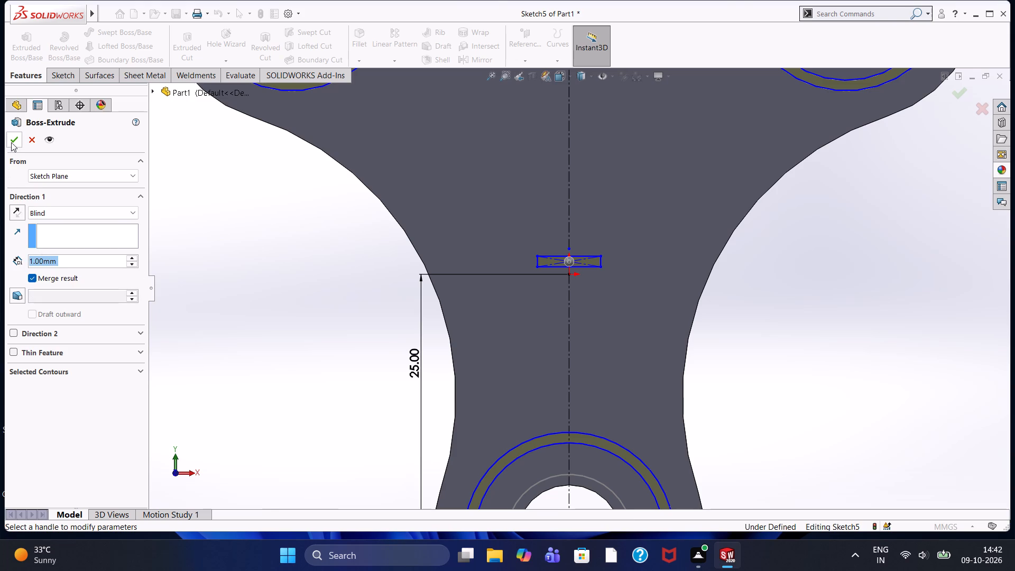
pyautogui.click(11, 142)
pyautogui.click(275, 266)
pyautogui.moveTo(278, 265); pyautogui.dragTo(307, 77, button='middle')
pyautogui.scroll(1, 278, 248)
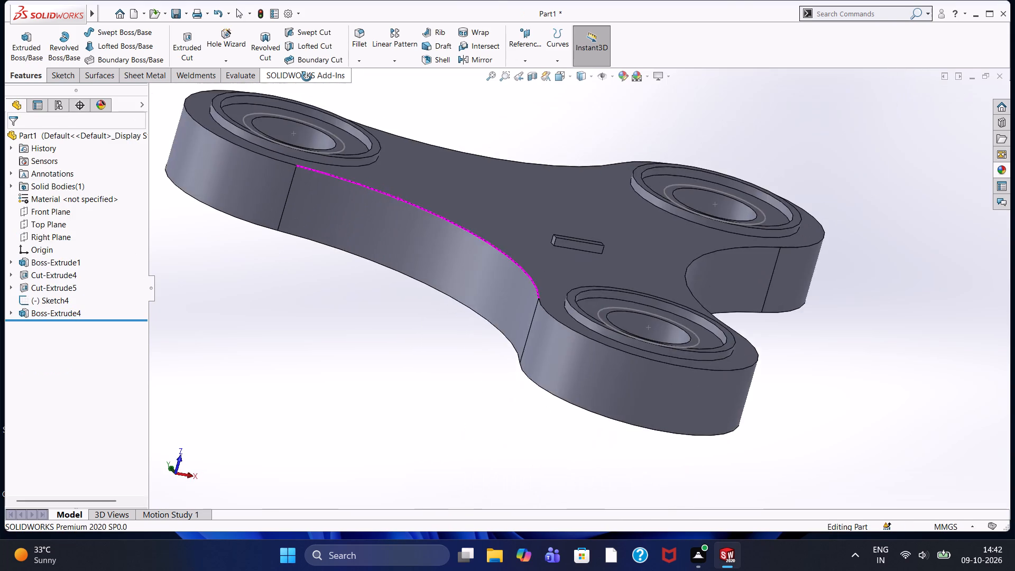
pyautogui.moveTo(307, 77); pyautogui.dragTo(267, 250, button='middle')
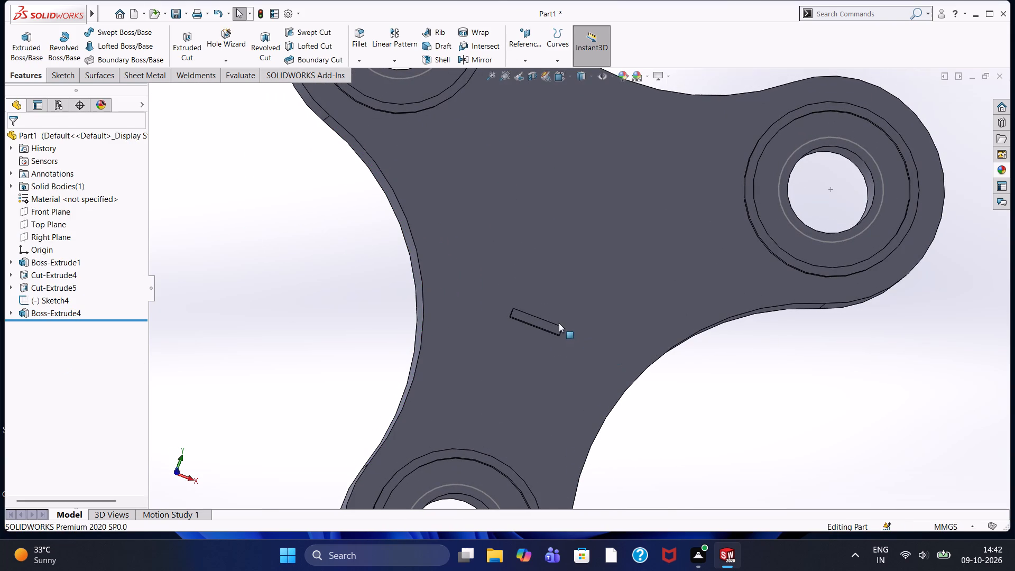
# Open a new sketch on the raised top face of the thin bar at the plate's middle.
pyautogui.click(550, 325)
pyautogui.click(594, 293)
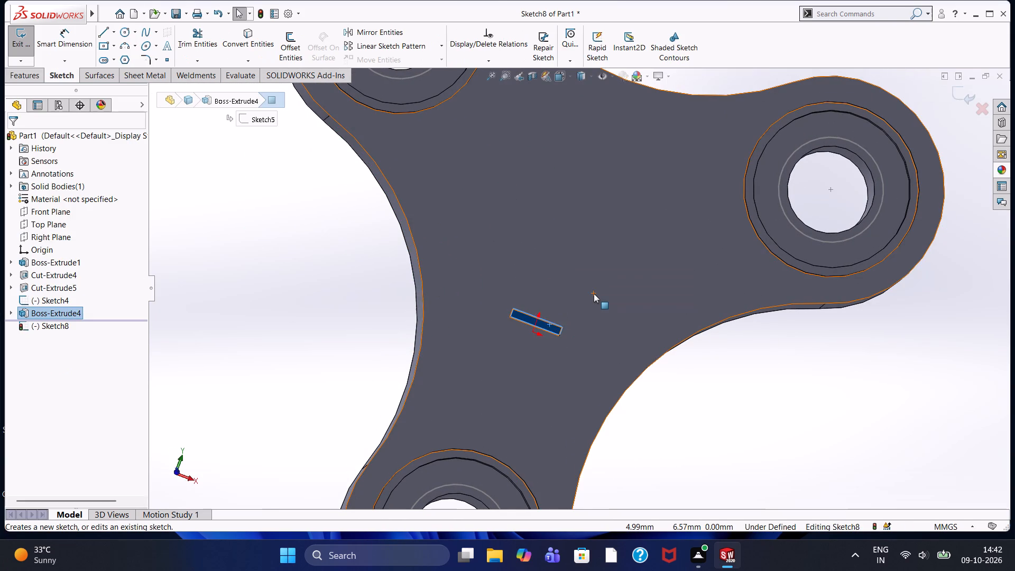
pyautogui.press('Left')
pyautogui.hotkey('ctrl', '8')
pyautogui.scroll(-6, 567, 291)
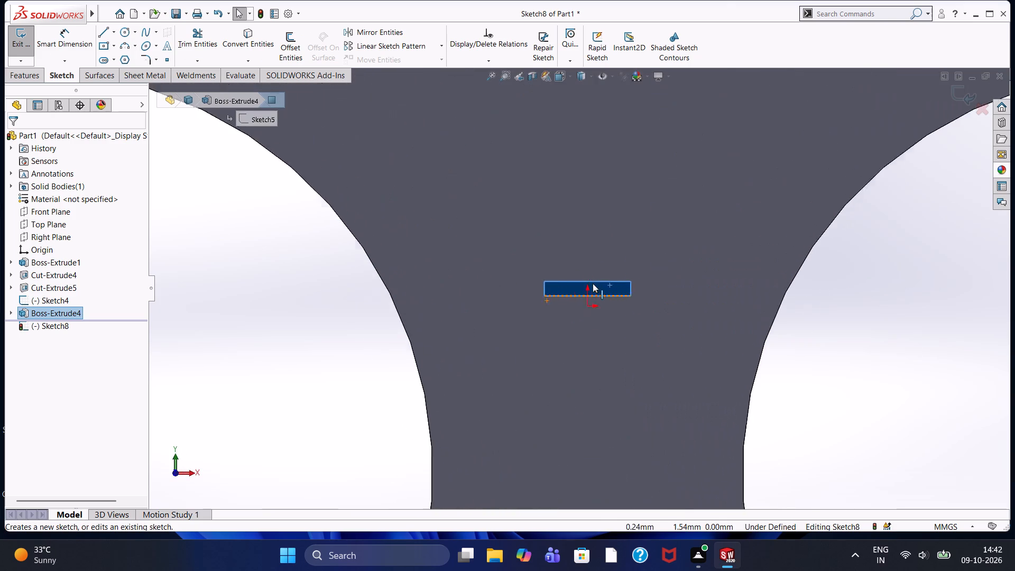
pyautogui.scroll(-10, 593, 283)
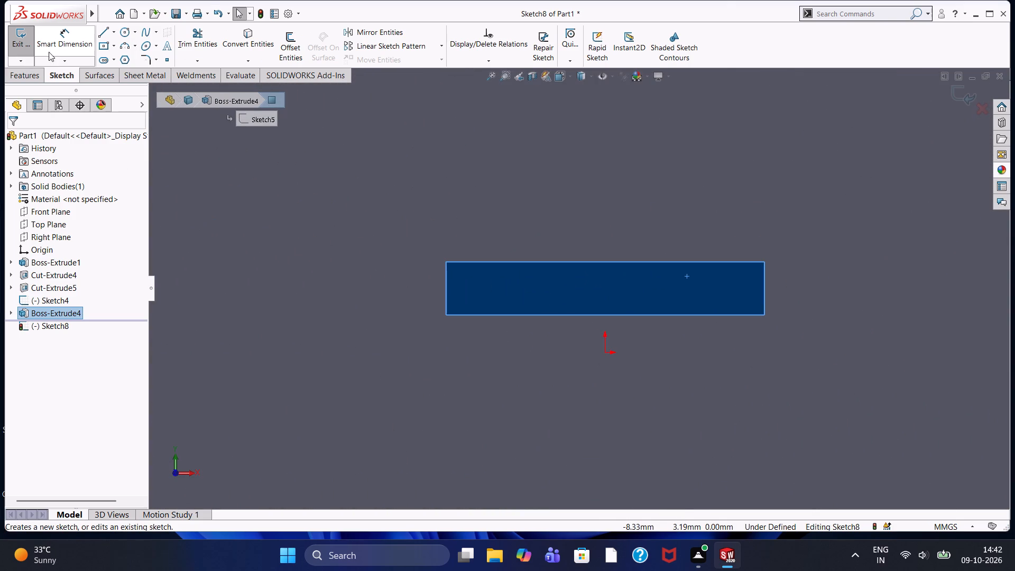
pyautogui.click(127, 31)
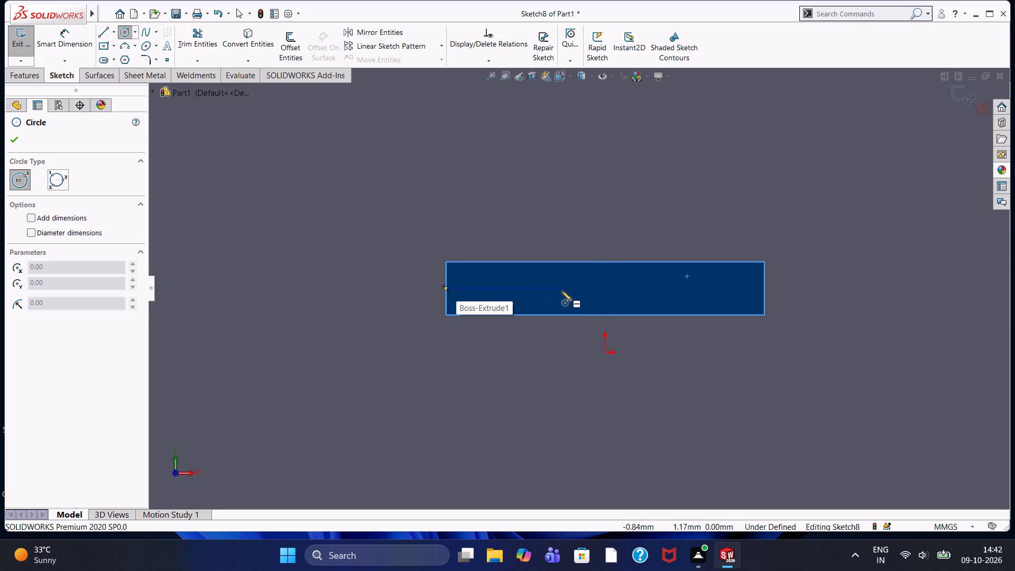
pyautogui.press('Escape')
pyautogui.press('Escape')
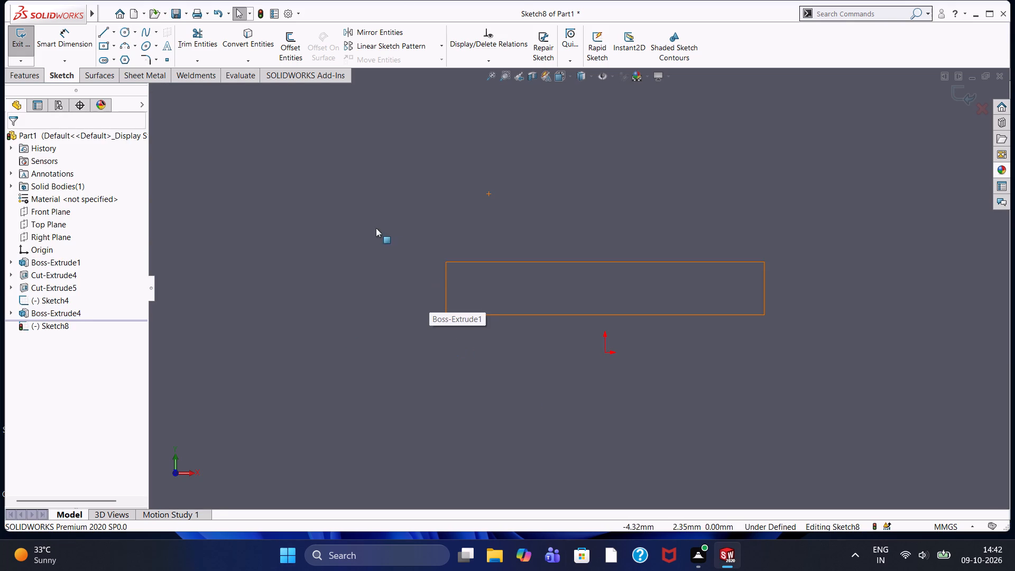
# Sketch a circle of 11 mm radius centred on the middle of the thin bar.
pyautogui.click(119, 35)
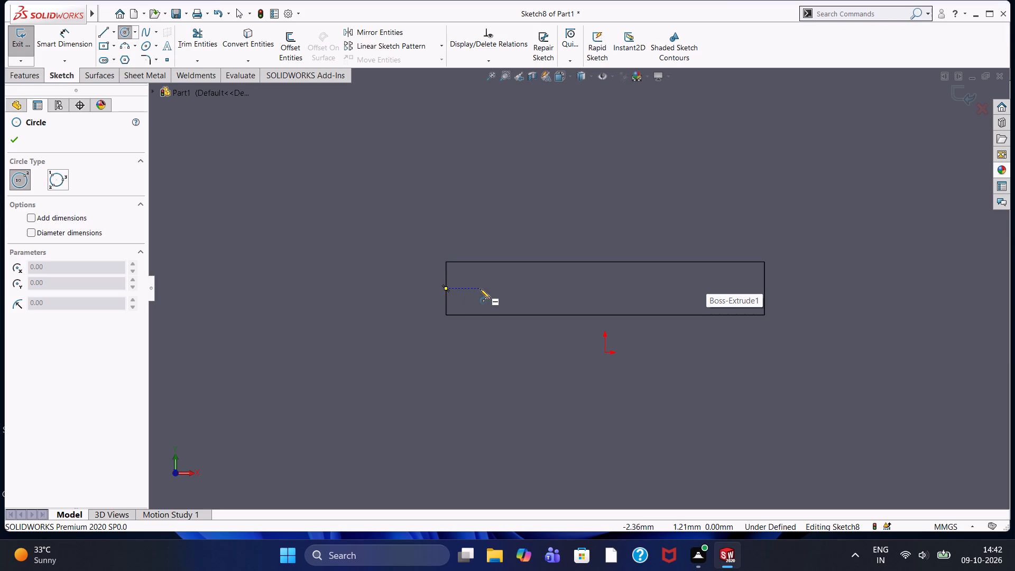
pyautogui.click(605, 289)
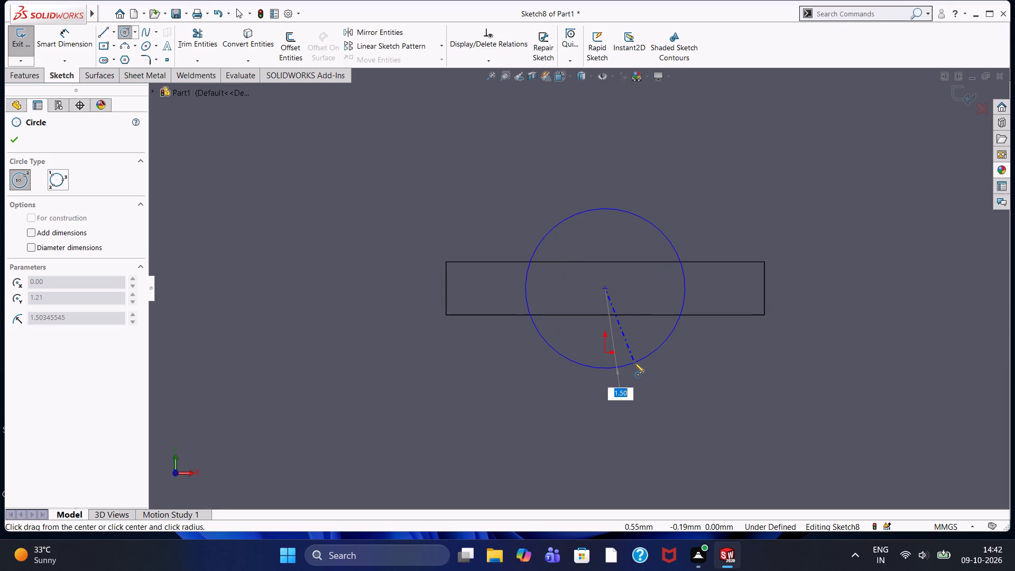
pyautogui.scroll(5, 634, 363)
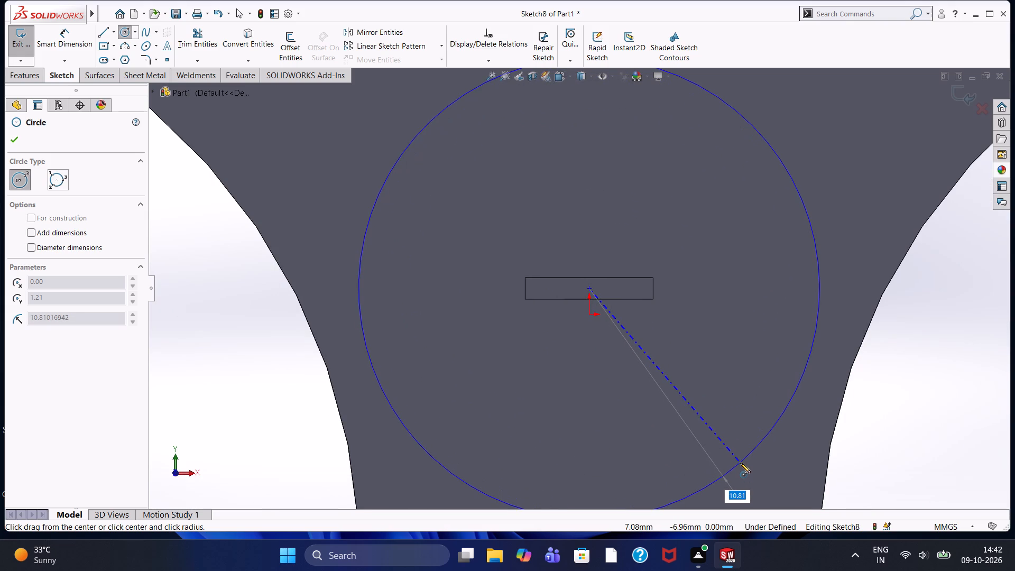
pyautogui.write('11')
pyautogui.press('Return')
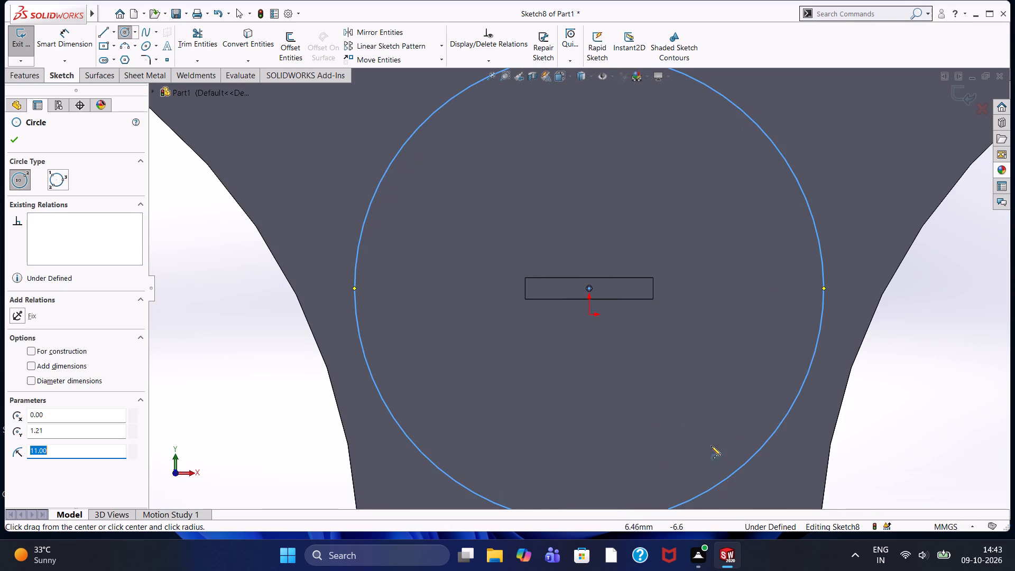
pyautogui.press('Escape')
# Extrude the central circle as a 2 mm blind boss merged with the body.
pyautogui.scroll(7, 630, 392)
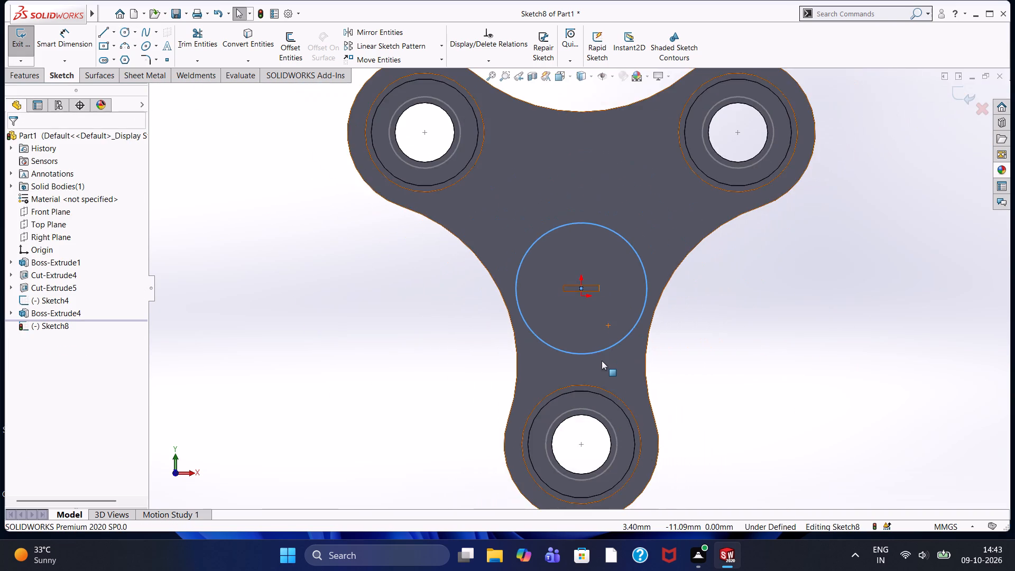
pyautogui.scroll(-2, 601, 360)
pyautogui.scroll(3, 601, 360)
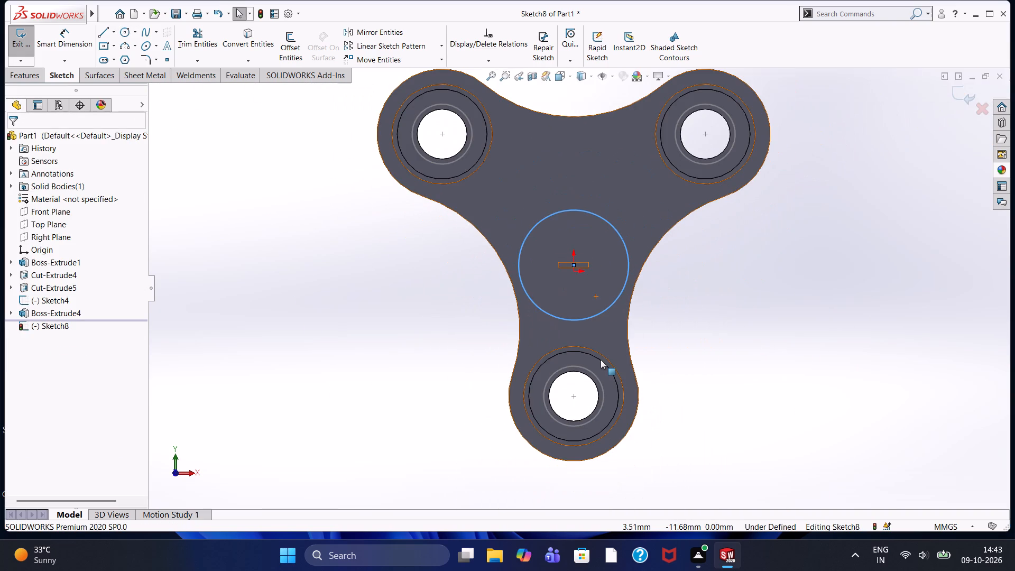
pyautogui.scroll(-1, 601, 360)
pyautogui.scroll(2, 601, 360)
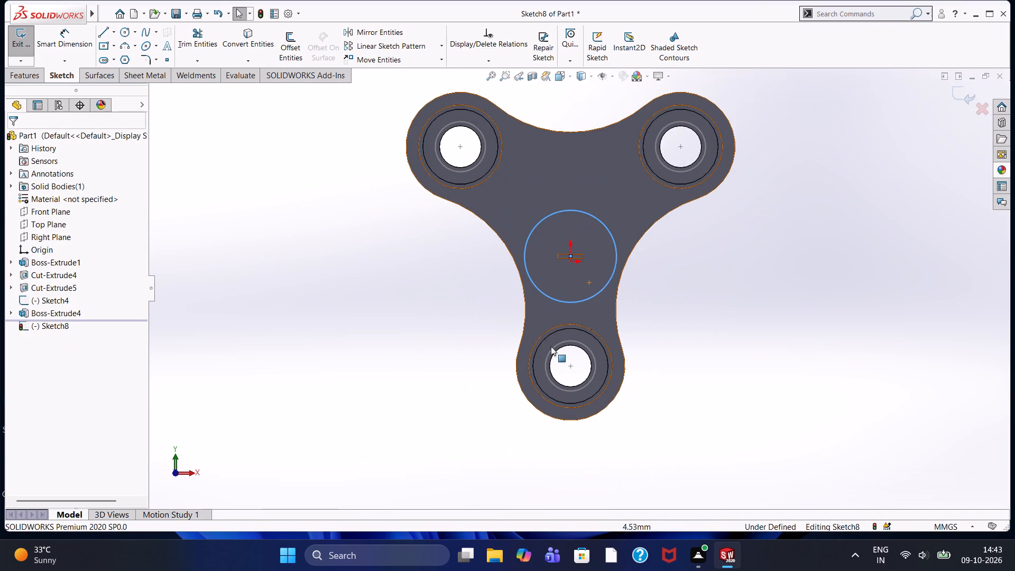
pyautogui.click(39, 70)
pyautogui.click(35, 47)
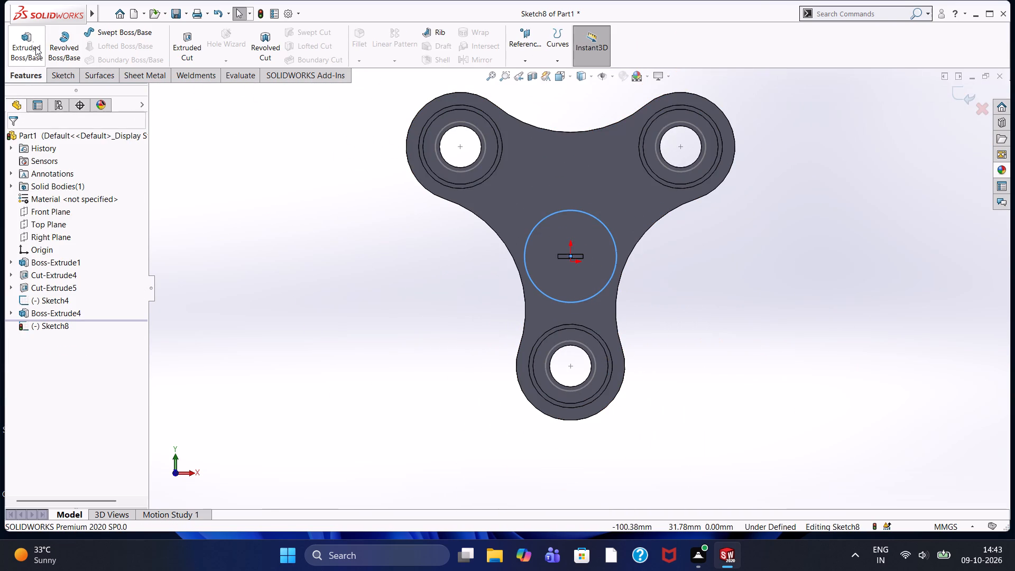
pyautogui.press('2')
pyautogui.press('Return')
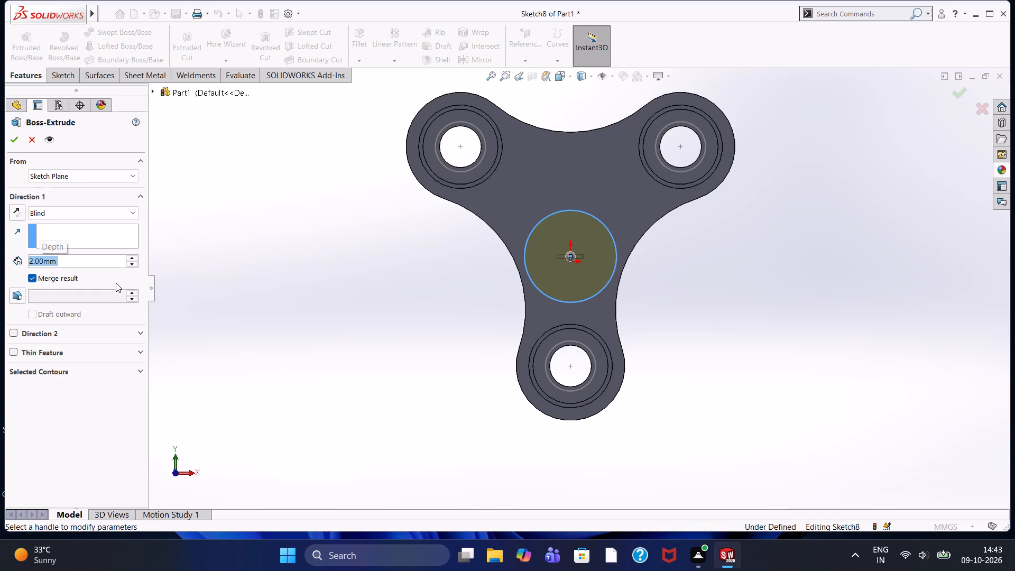
pyautogui.click(6, 137)
# Open a new sketch on the flat back face of the spinner plate.
pyautogui.click(369, 298)
pyautogui.moveTo(370, 299); pyautogui.dragTo(430, 182, button='middle')
pyautogui.scroll(1, 370, 299)
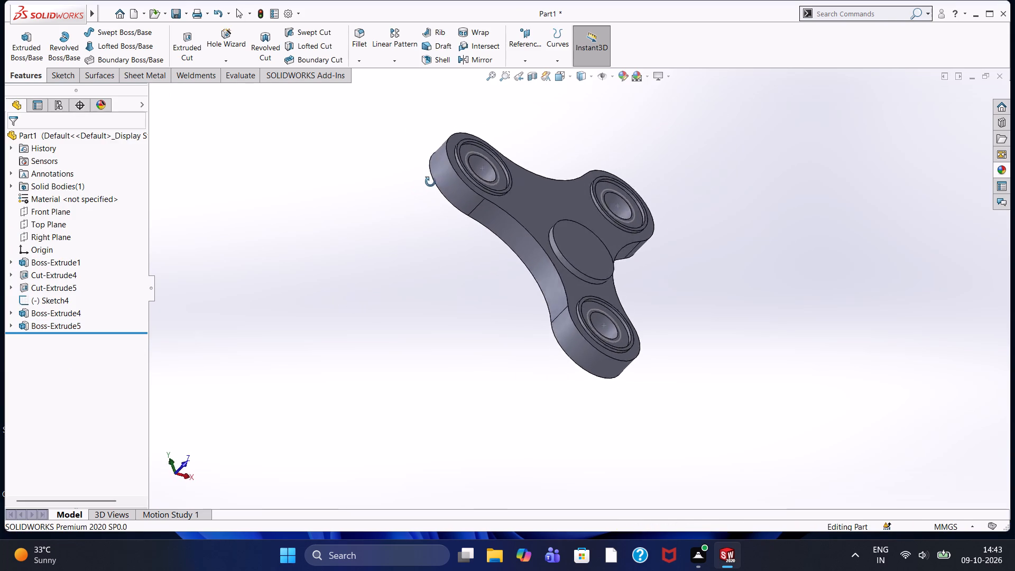
pyautogui.moveTo(430, 182); pyautogui.dragTo(571, 90, button='middle')
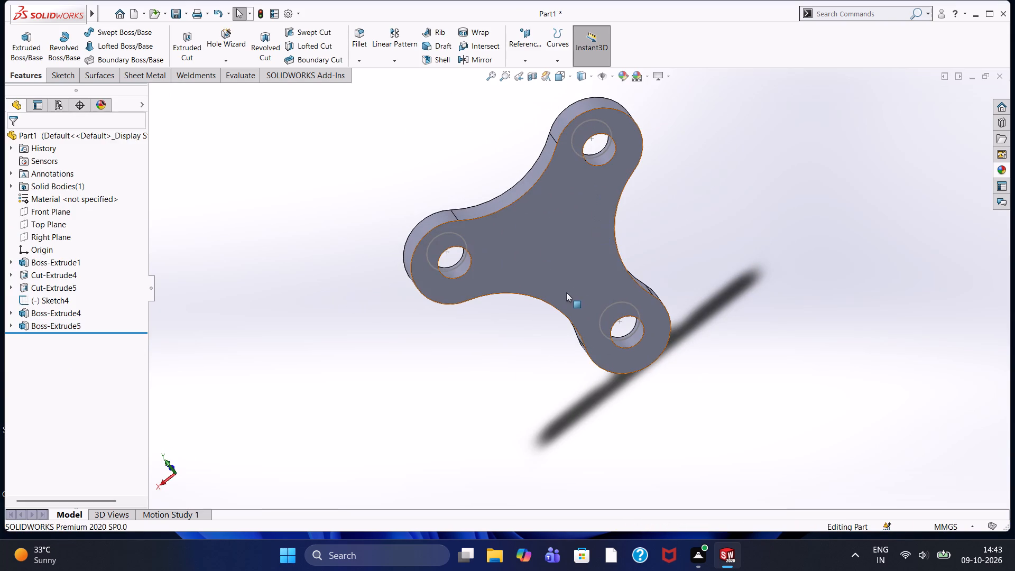
pyautogui.click(575, 275)
pyautogui.click(622, 247)
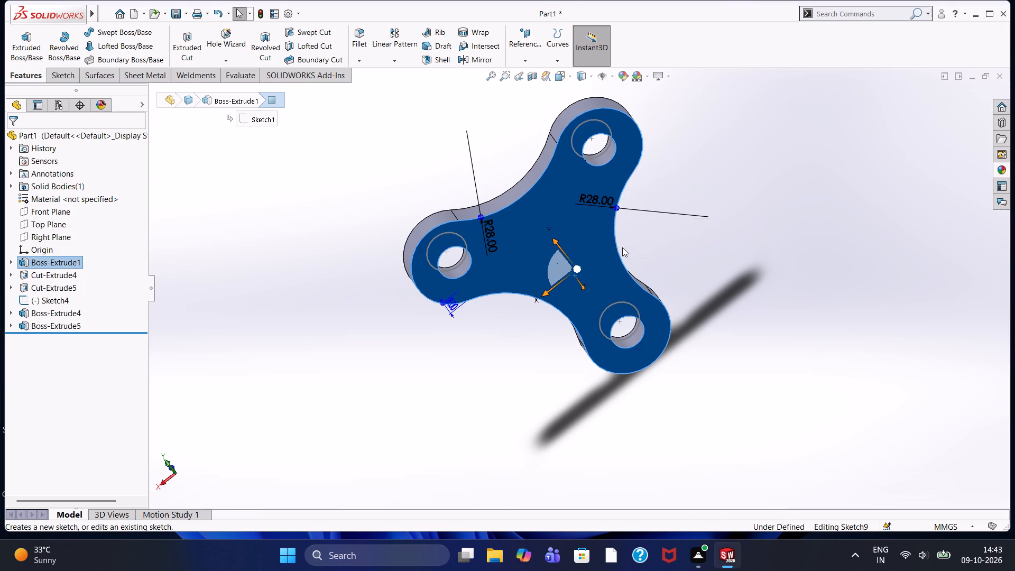
pyautogui.hotkey('ctrl', '8')
pyautogui.click(464, 323)
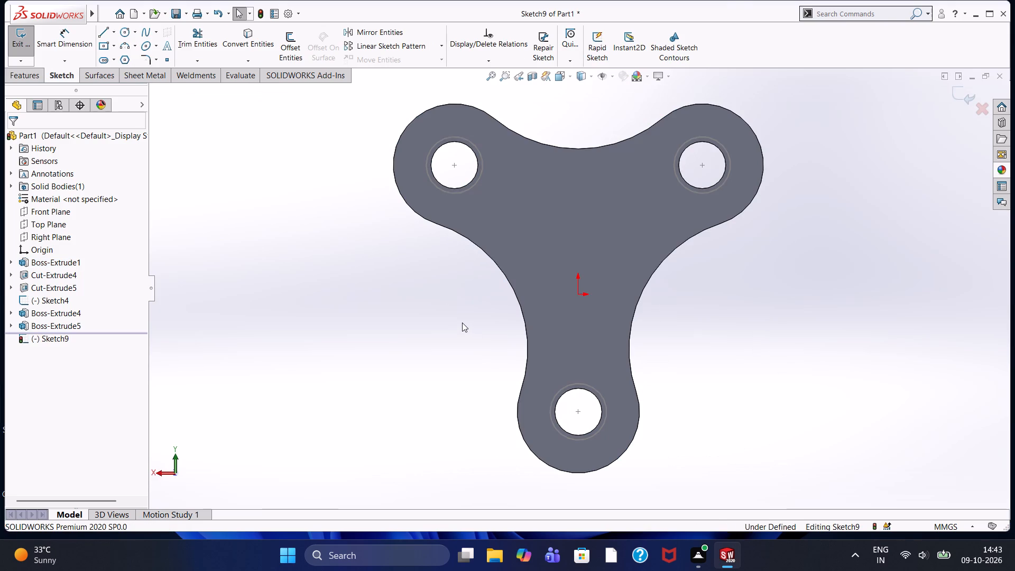
# Draw a vertical centreline 26.21 mm long upward from the centre of the lower lobe's hole.
pyautogui.click(112, 33)
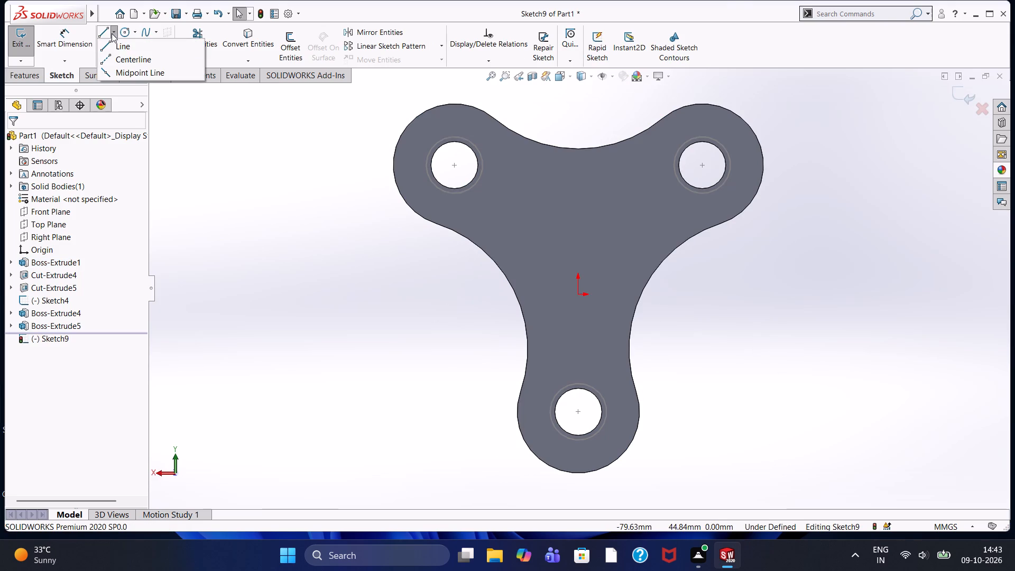
pyautogui.click(132, 65)
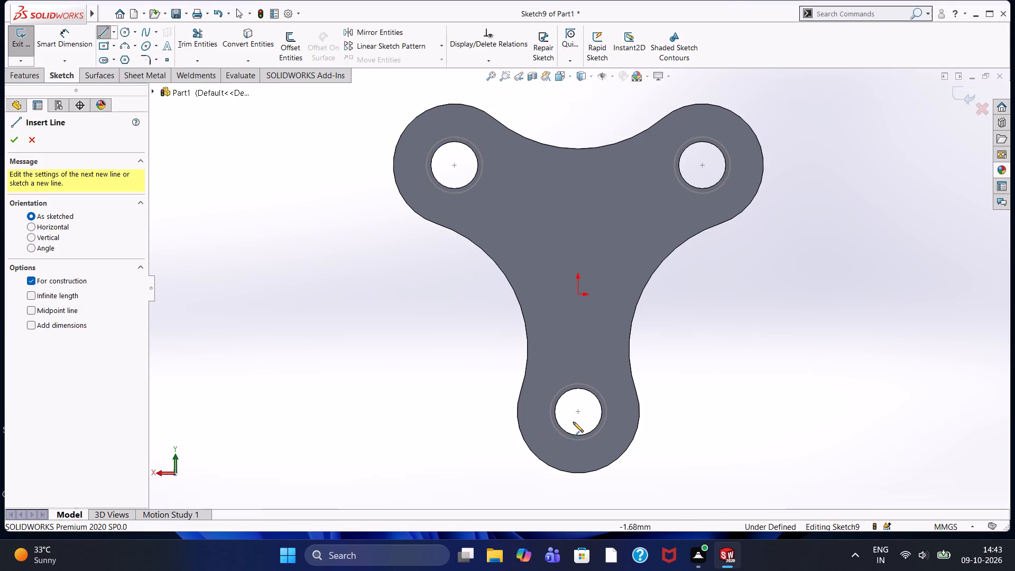
pyautogui.click(577, 412)
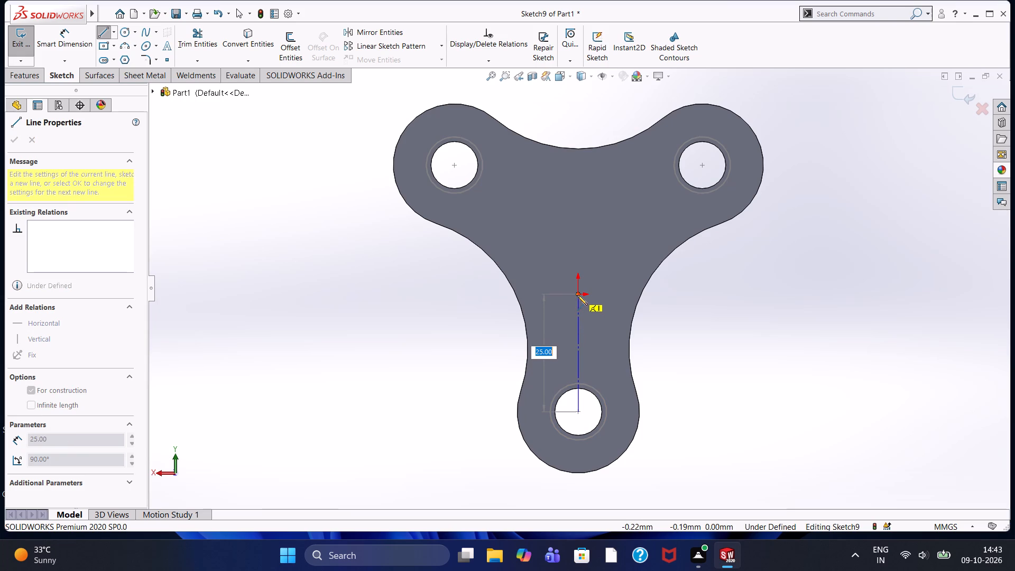
pyautogui.write('26.')
pyautogui.write('21')
pyautogui.press('Return')
pyautogui.press('Escape')
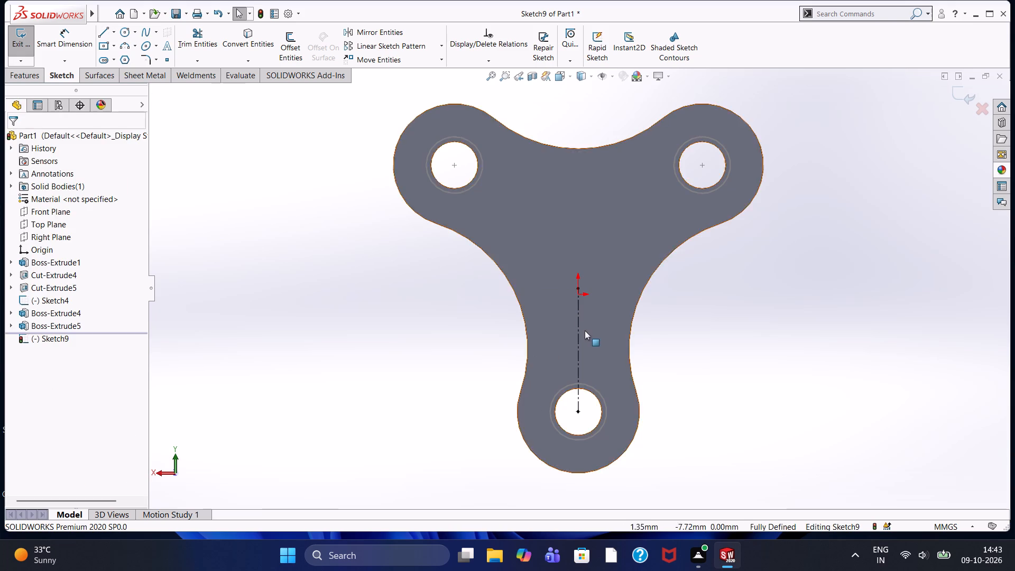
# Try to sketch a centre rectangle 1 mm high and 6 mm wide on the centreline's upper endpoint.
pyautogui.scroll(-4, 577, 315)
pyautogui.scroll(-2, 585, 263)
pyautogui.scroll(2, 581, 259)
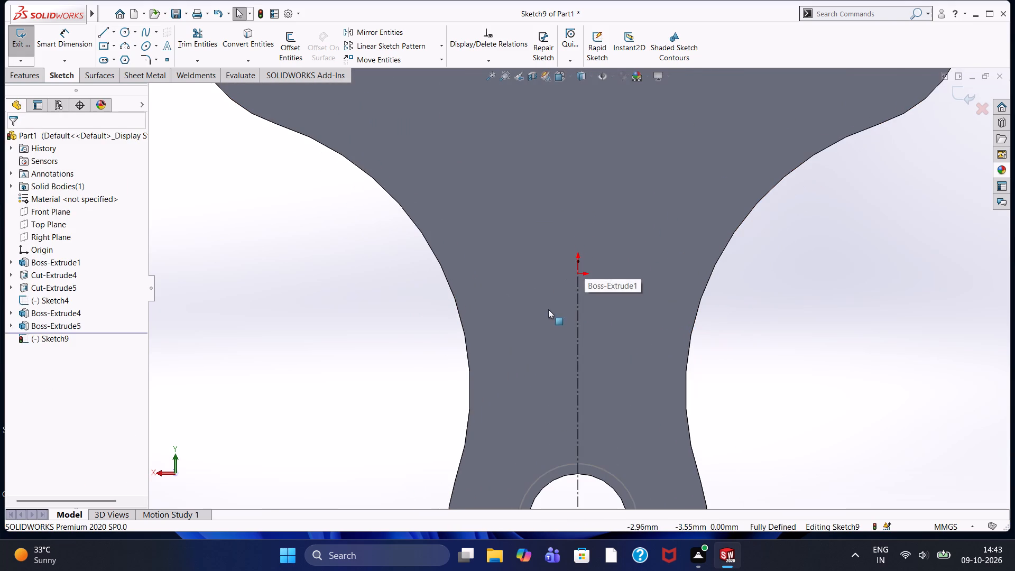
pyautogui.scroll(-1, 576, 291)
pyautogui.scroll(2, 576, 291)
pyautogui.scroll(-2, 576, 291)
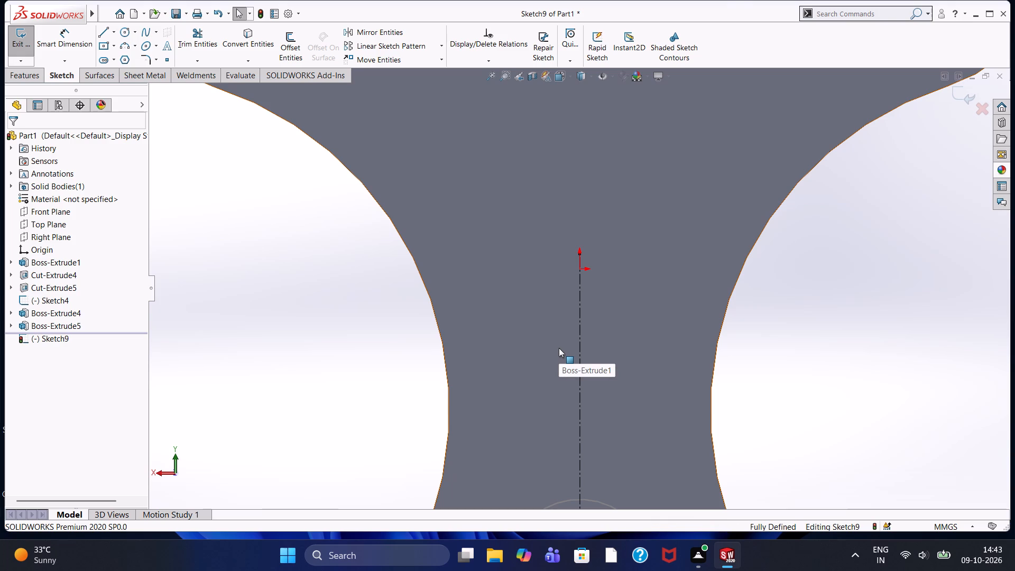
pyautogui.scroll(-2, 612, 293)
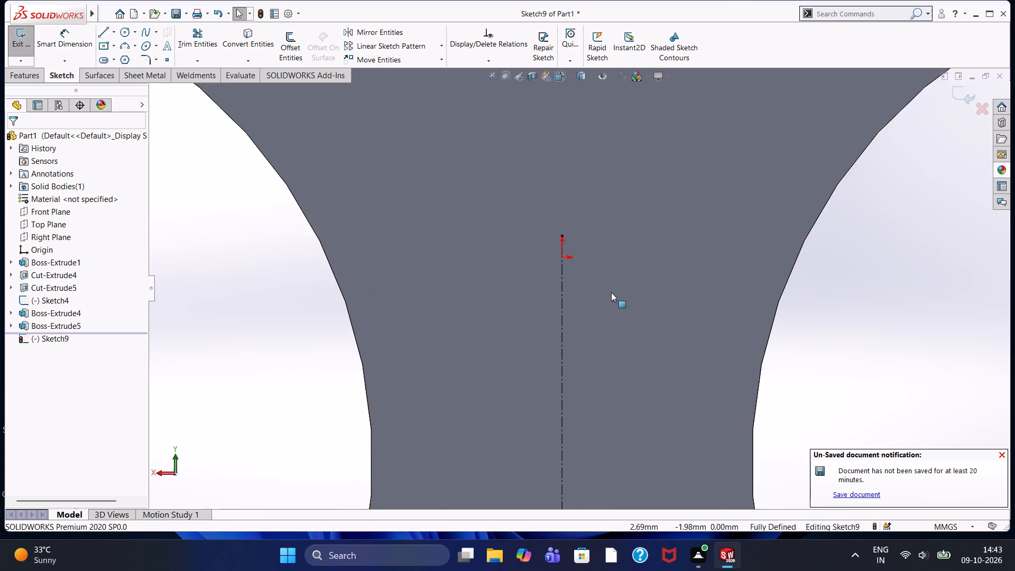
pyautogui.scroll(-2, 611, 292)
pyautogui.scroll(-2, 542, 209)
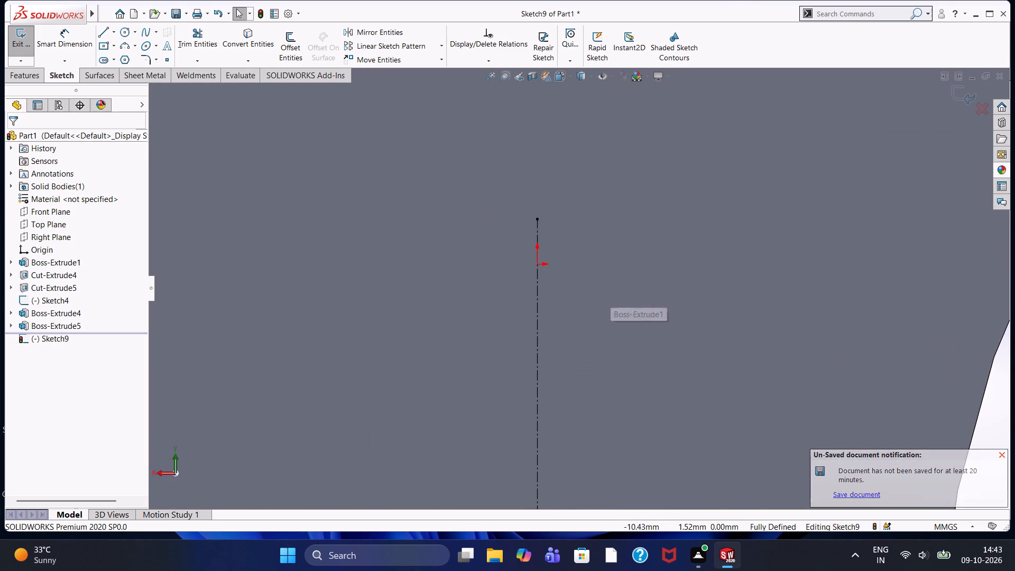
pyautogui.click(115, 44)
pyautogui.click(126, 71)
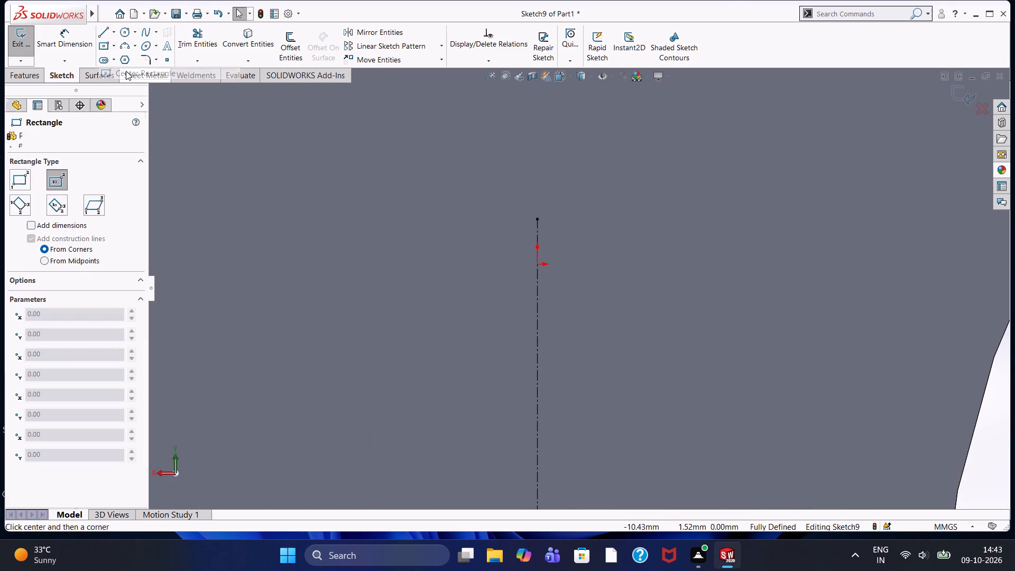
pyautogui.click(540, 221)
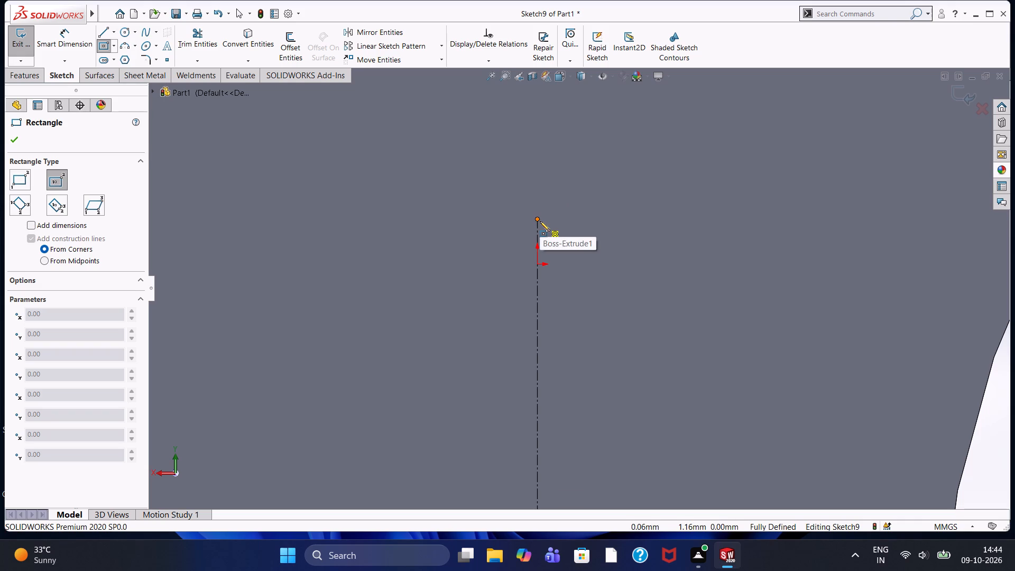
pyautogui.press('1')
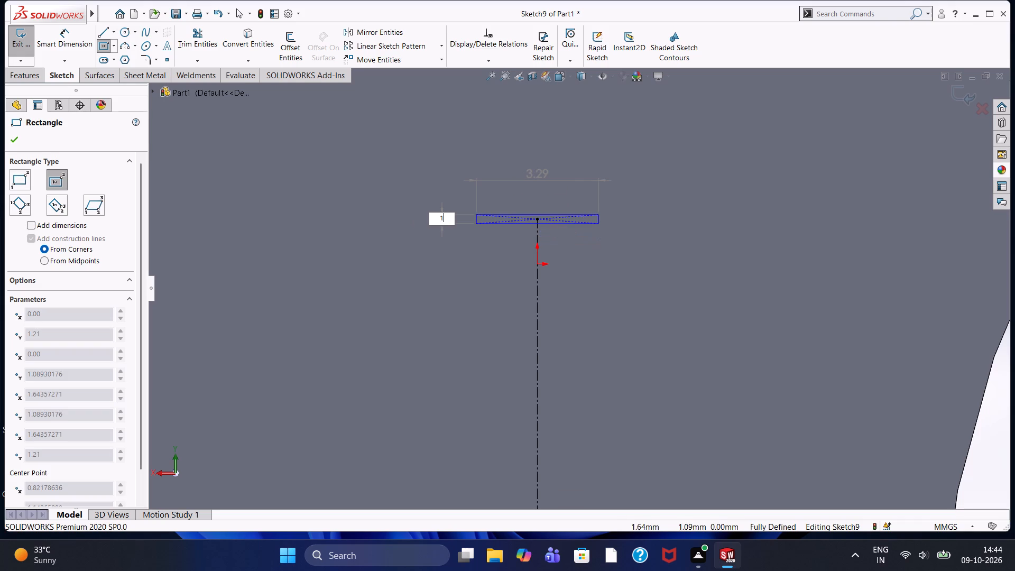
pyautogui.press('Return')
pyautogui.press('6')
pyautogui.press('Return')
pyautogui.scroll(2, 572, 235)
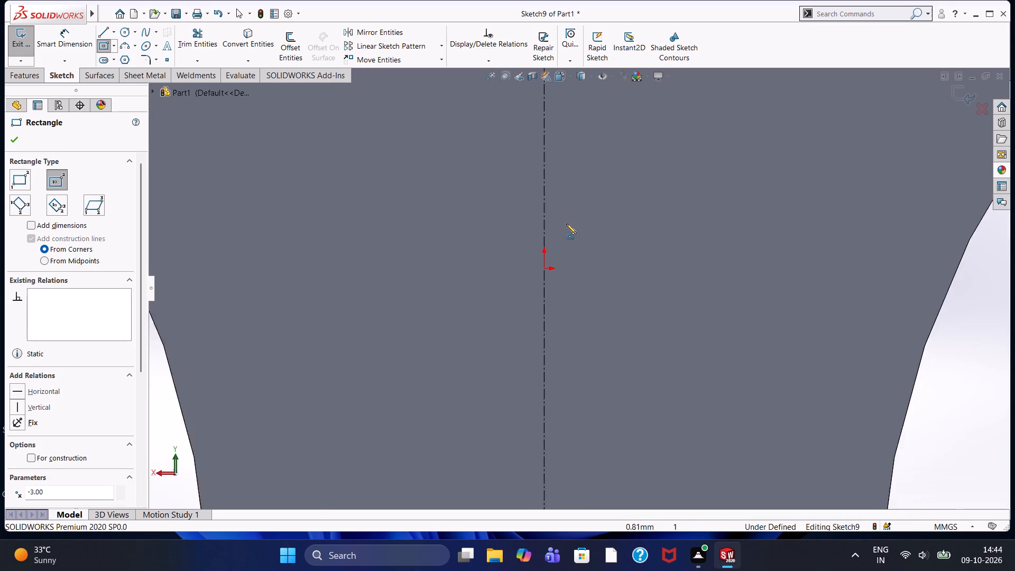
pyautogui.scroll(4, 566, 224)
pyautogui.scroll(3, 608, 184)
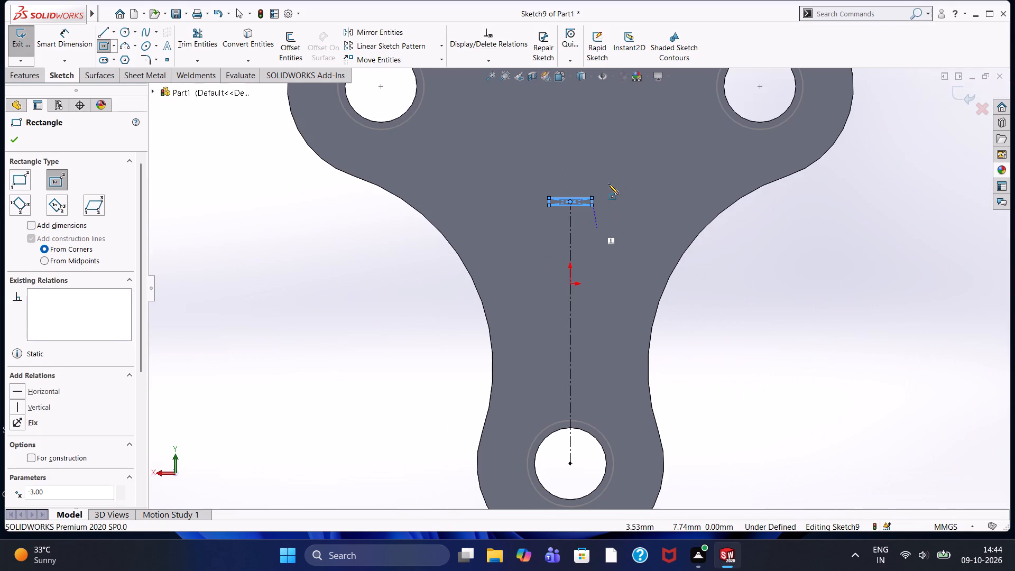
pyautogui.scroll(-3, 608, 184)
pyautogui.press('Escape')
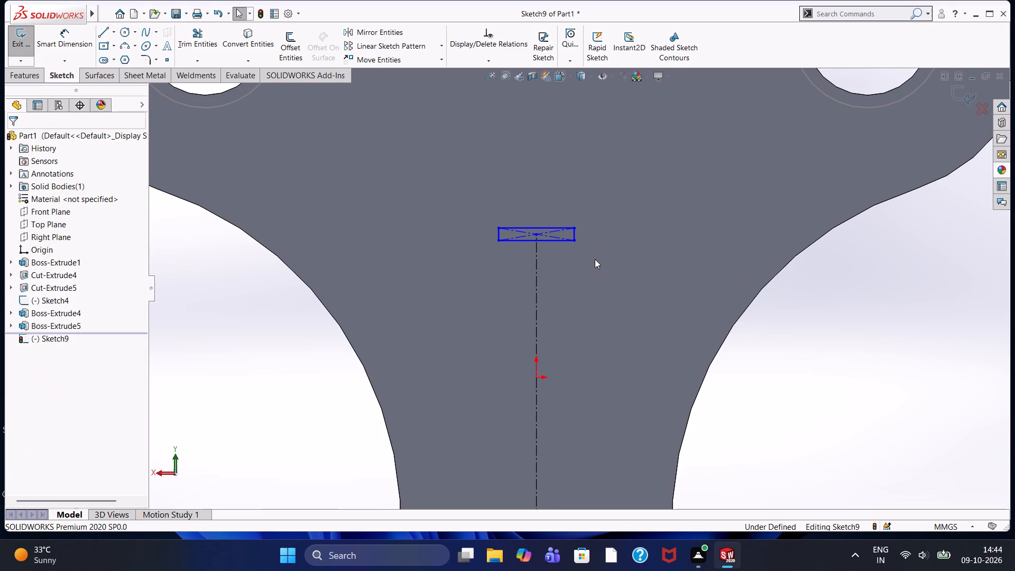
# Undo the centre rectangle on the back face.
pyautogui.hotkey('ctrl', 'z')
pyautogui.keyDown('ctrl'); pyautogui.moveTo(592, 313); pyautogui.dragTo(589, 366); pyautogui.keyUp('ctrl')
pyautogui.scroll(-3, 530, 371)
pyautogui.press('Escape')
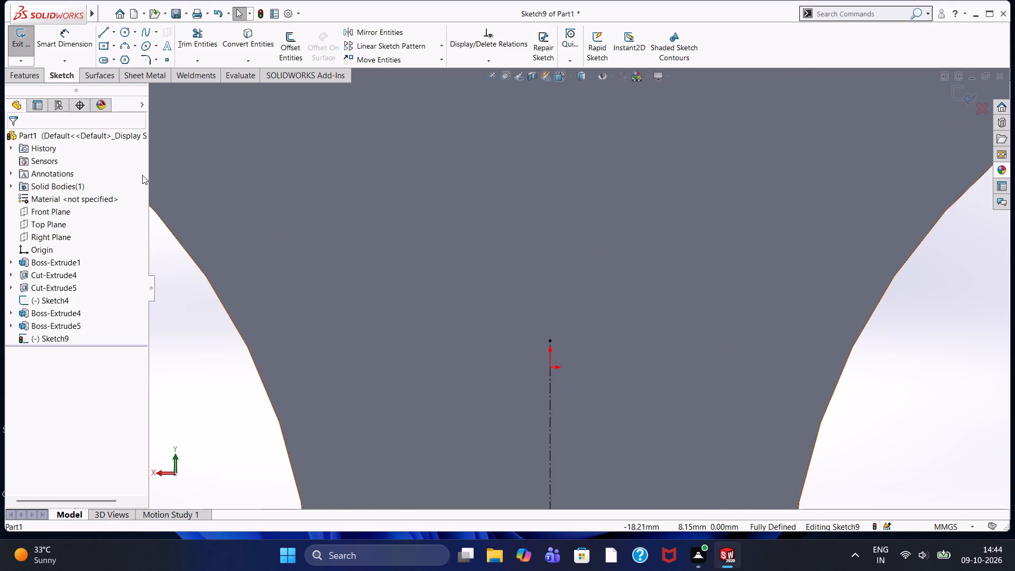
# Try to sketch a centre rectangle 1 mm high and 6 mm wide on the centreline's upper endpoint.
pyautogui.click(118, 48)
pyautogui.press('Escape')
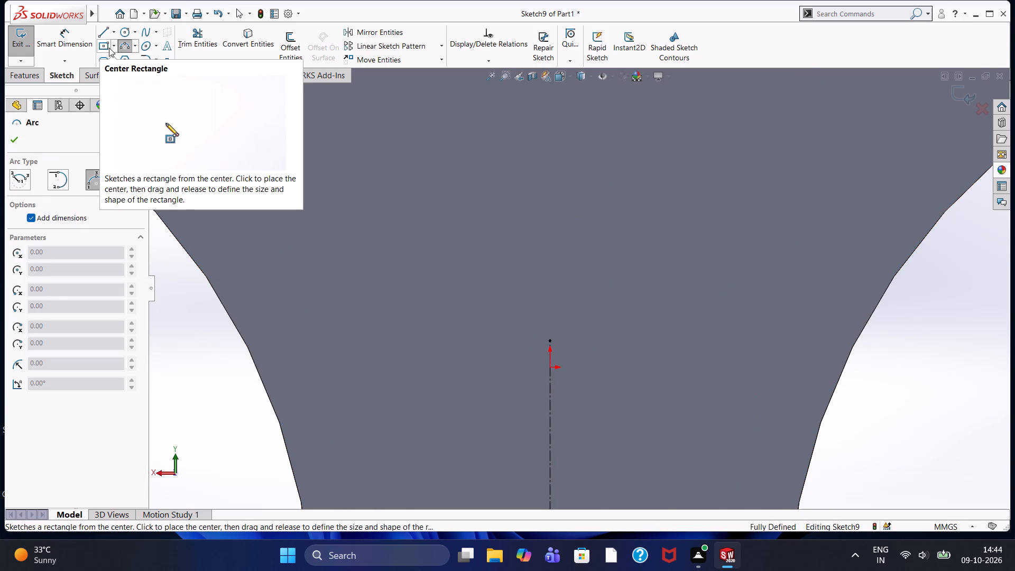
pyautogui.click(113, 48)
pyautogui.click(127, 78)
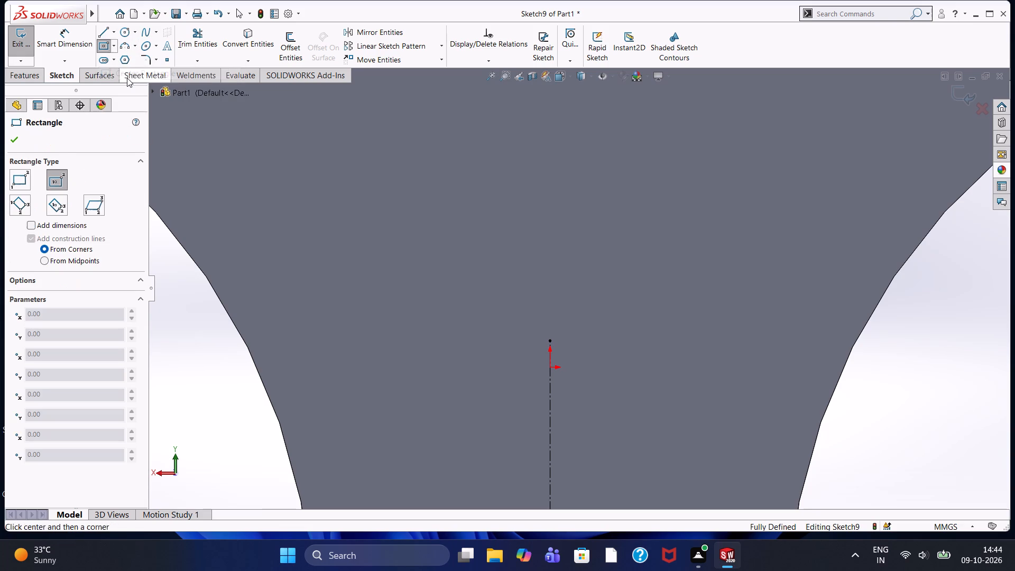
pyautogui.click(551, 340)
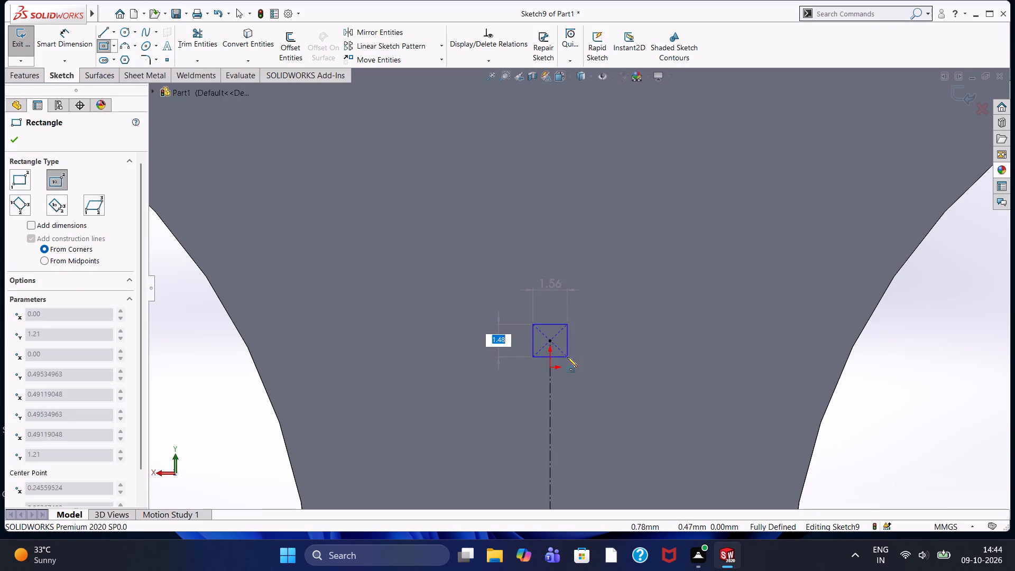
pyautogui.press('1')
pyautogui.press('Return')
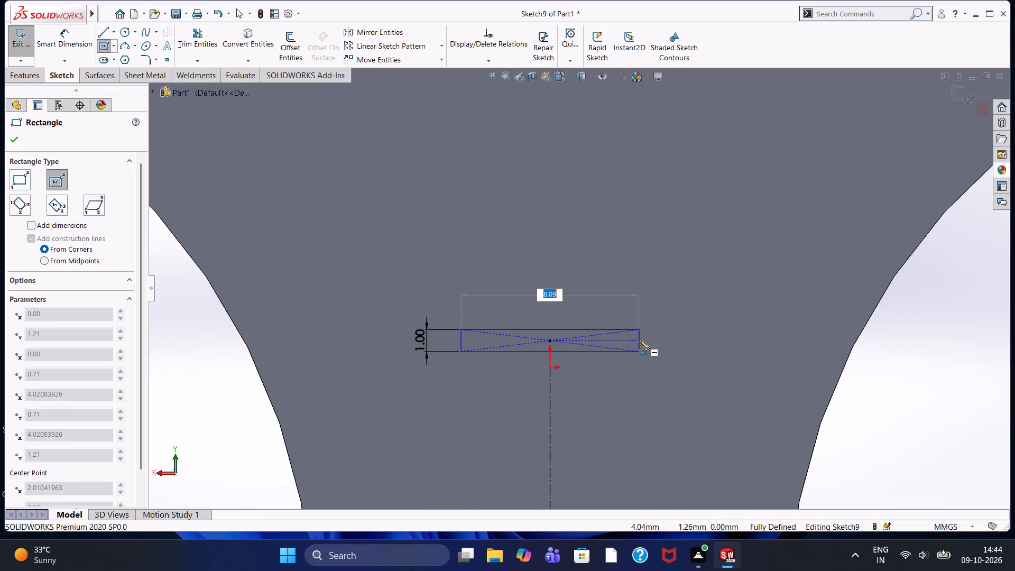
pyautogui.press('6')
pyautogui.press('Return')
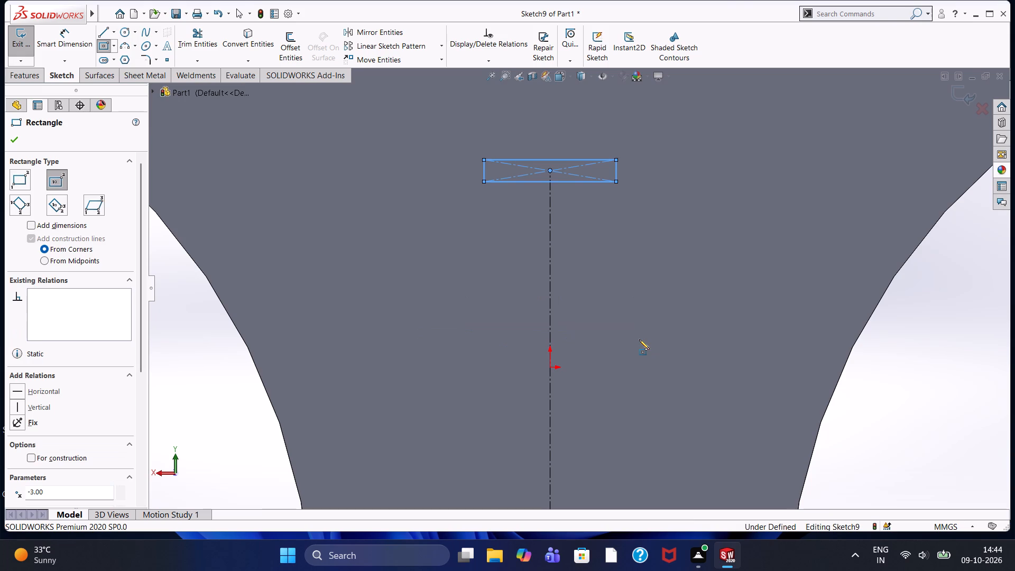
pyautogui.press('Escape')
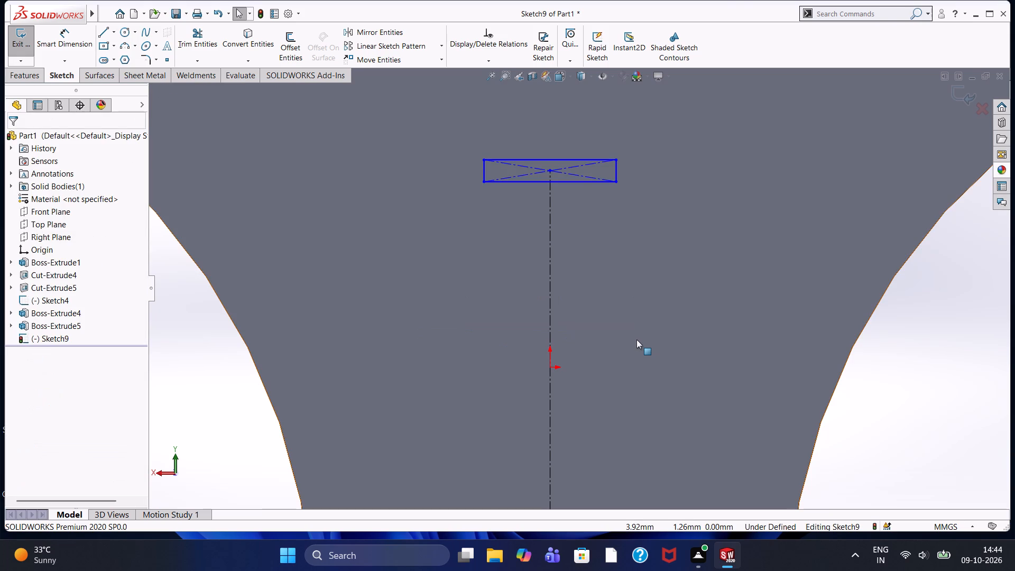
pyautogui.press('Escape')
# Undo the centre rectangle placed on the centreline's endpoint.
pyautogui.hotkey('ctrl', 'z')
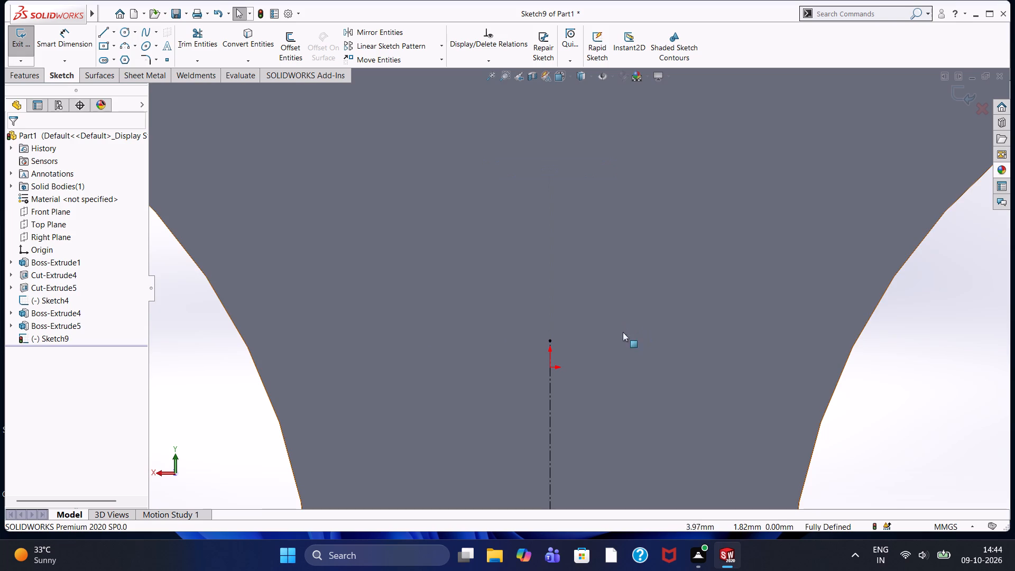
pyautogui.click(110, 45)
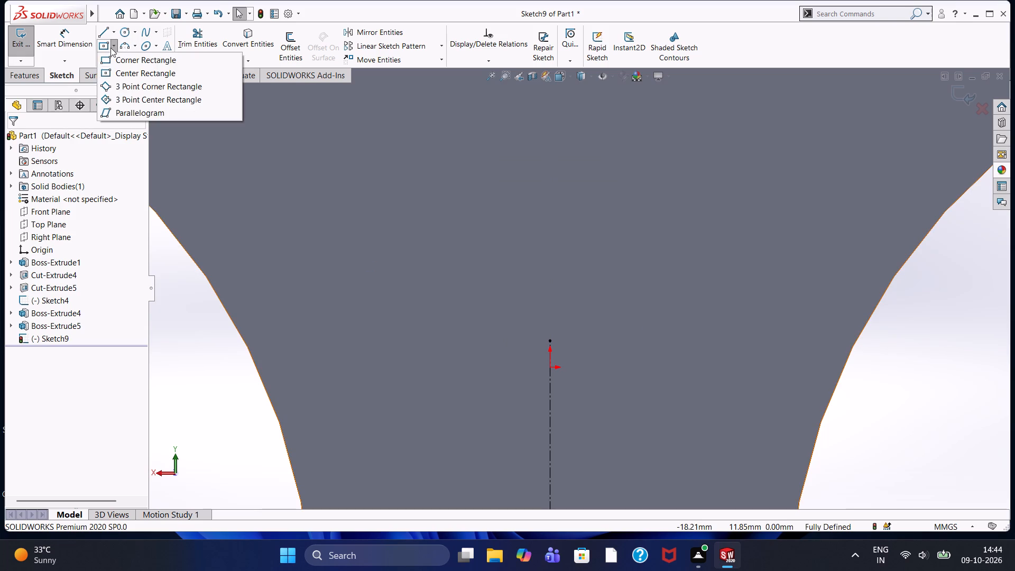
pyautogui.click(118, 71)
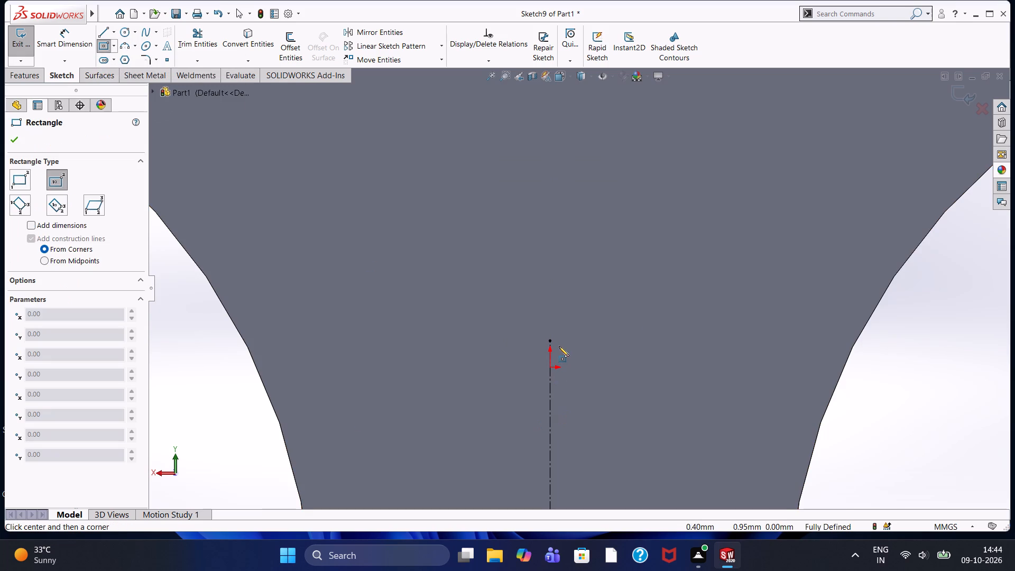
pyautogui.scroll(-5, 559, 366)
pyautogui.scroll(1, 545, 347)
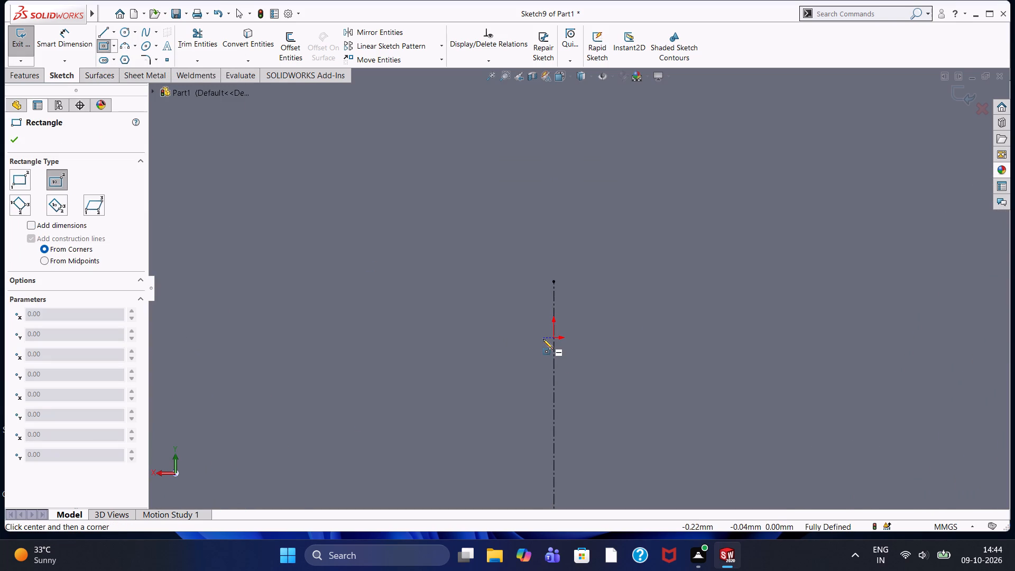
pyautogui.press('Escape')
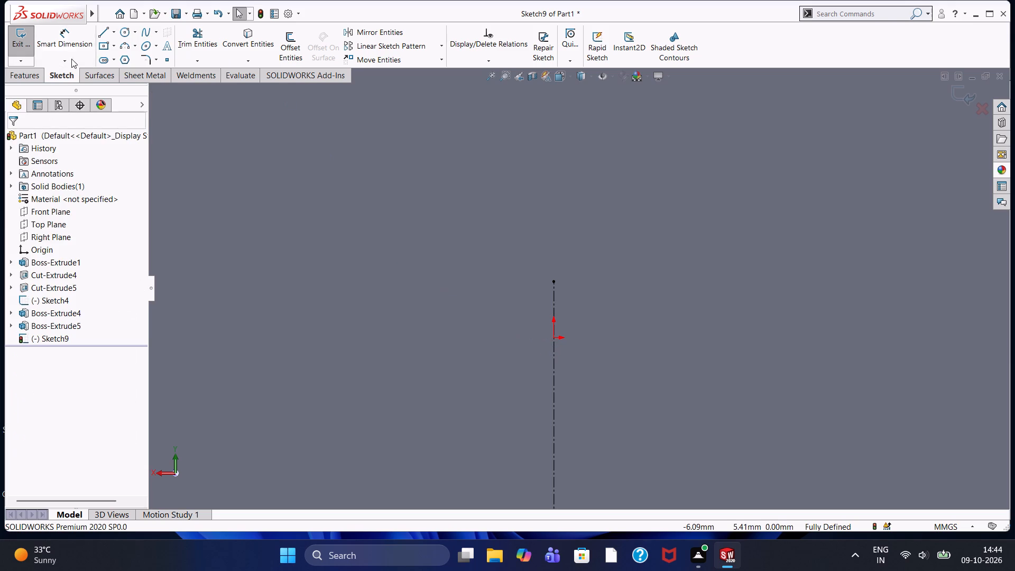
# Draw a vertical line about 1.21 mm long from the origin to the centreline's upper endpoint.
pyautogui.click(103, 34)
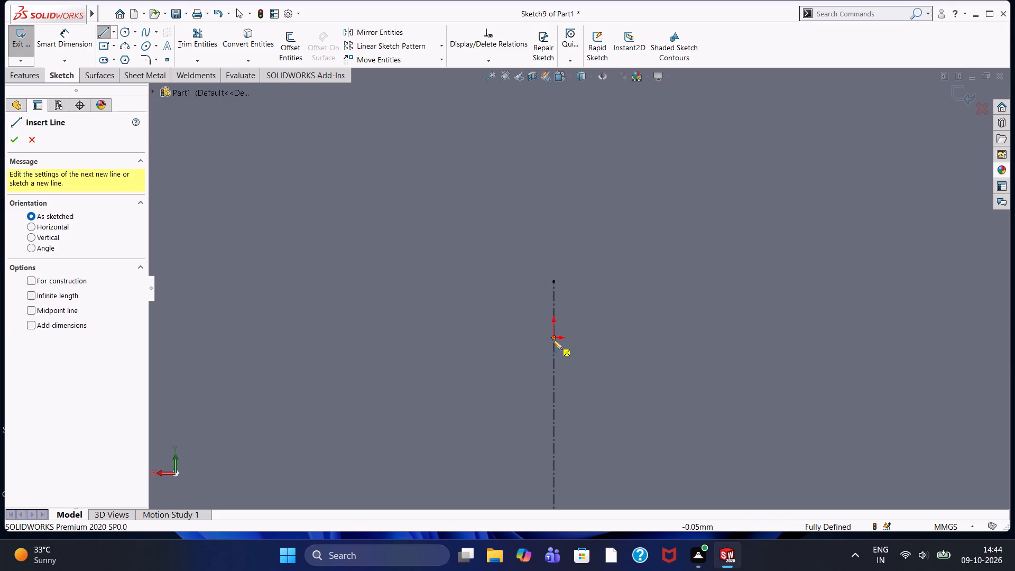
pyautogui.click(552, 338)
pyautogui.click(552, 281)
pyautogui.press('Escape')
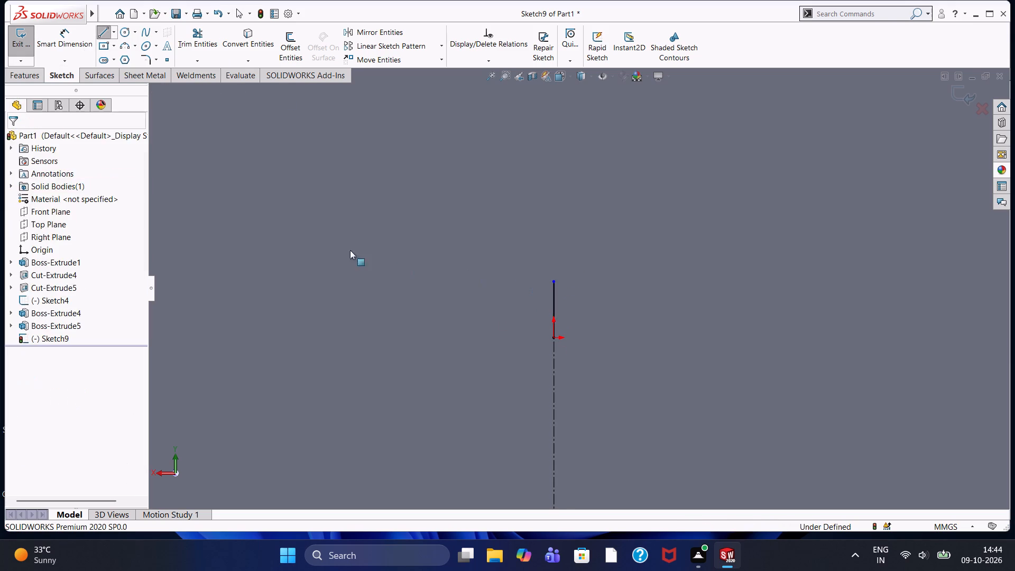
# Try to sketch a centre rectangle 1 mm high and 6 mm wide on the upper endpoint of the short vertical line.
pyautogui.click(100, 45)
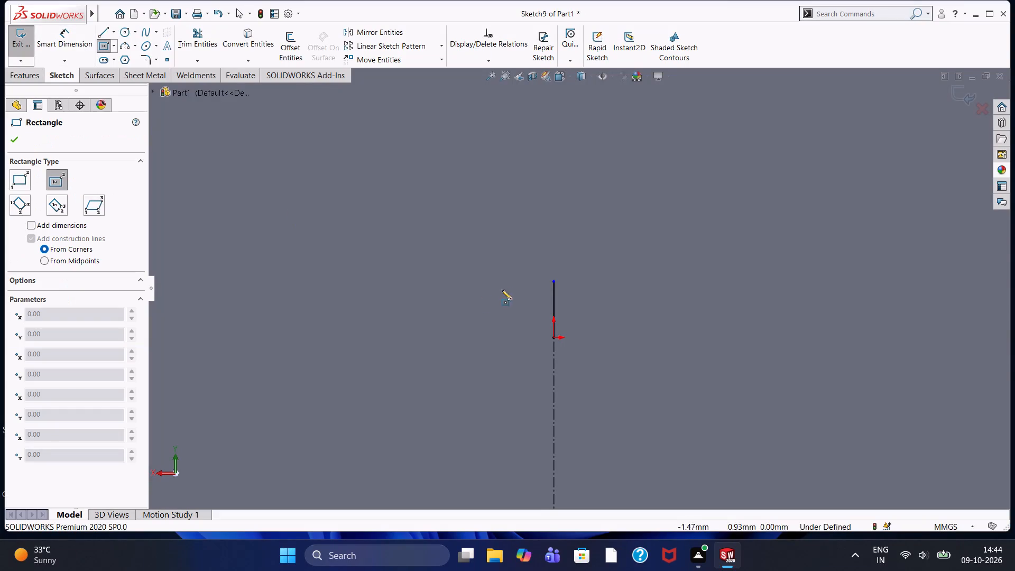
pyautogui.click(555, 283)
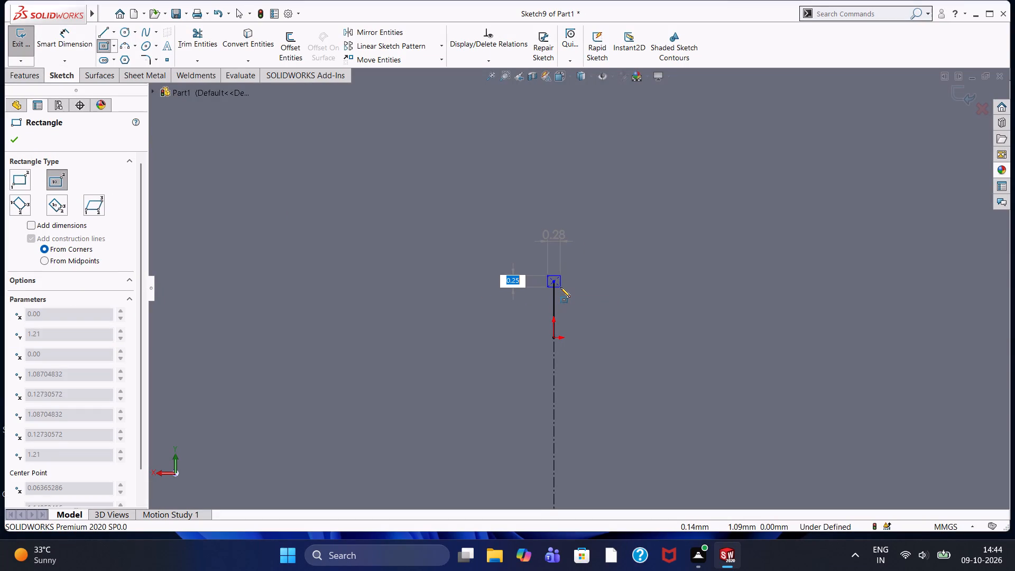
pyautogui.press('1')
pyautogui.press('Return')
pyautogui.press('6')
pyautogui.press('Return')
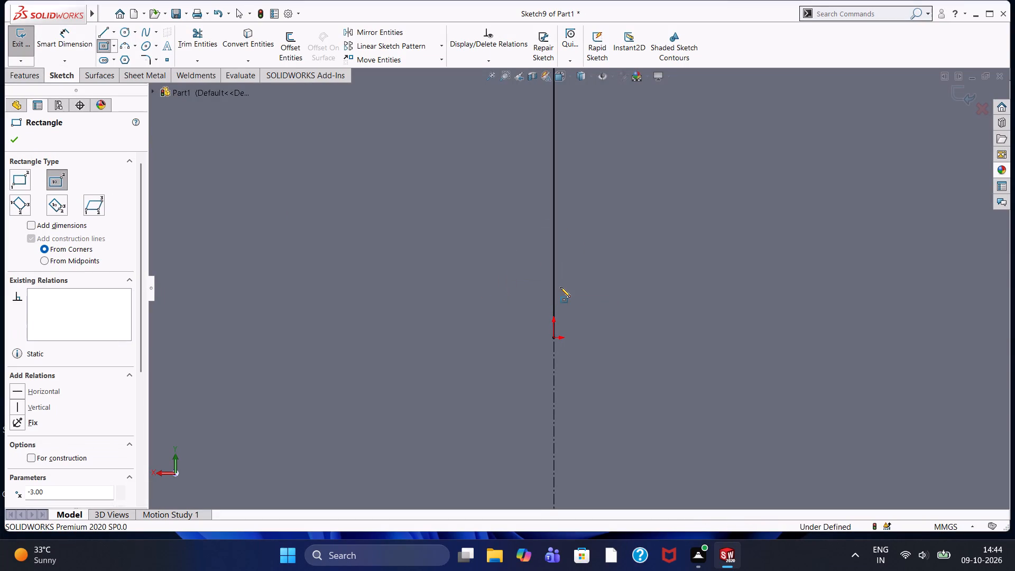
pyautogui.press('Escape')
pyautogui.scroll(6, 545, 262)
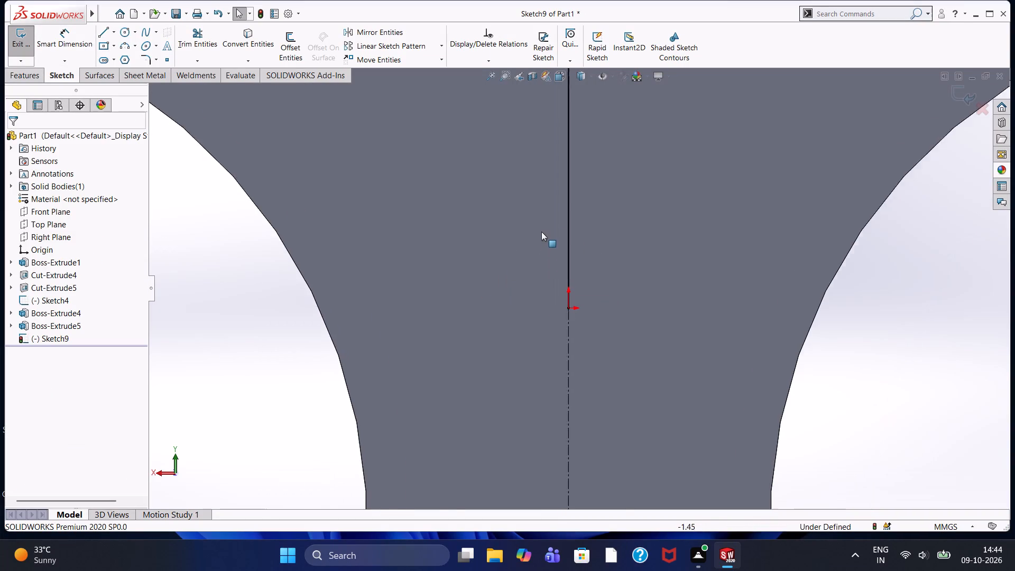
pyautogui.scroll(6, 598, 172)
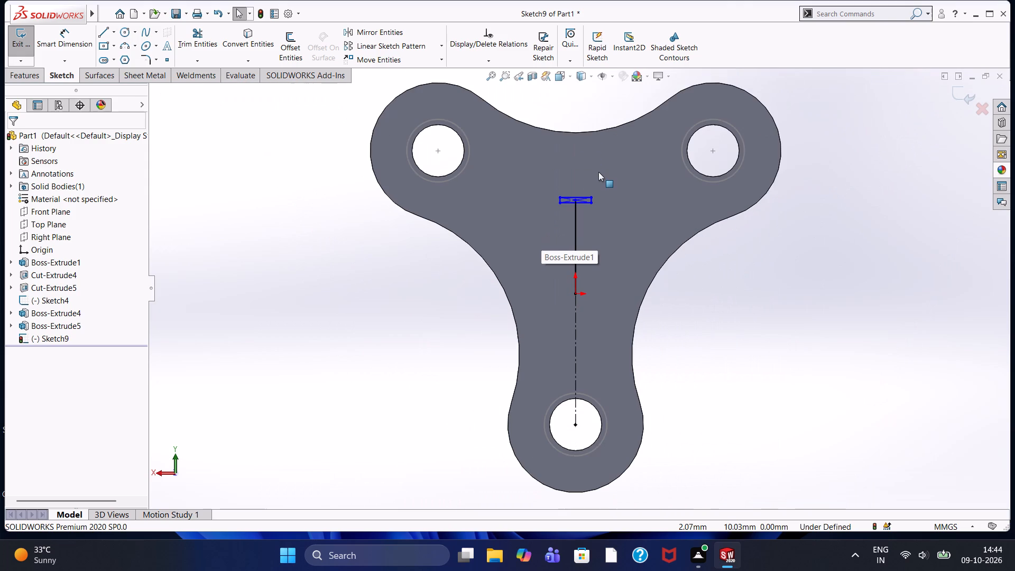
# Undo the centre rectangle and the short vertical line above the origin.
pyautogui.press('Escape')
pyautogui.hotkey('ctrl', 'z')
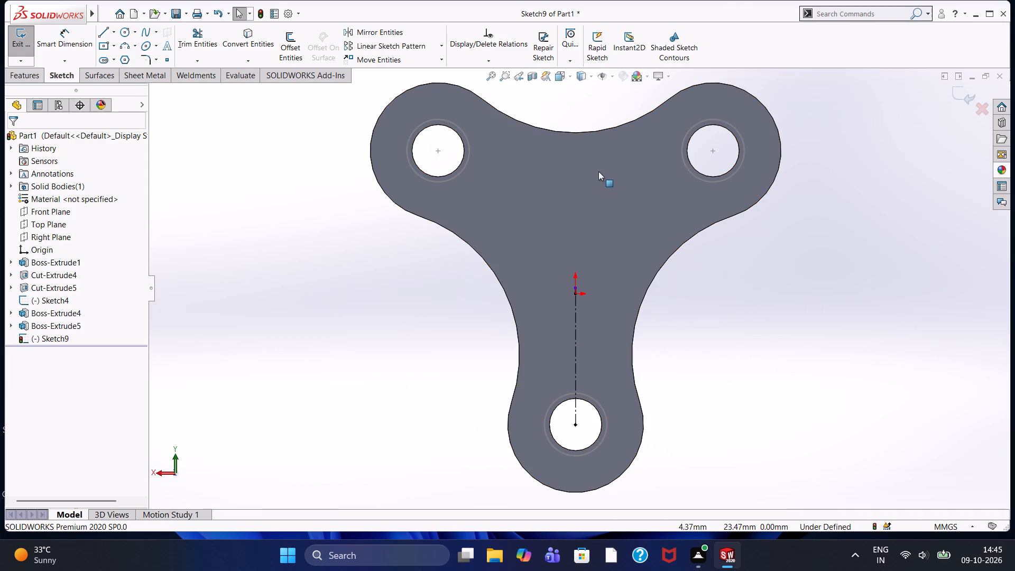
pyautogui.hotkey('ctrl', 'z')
# Delete the vertical centreline from the back-face sketch.
pyautogui.scroll(-4, 579, 301)
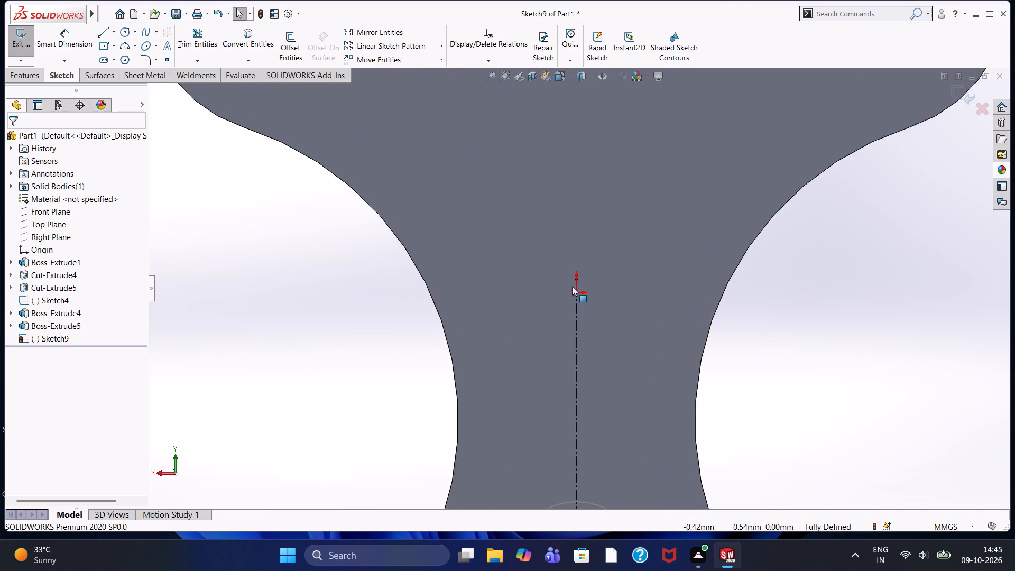
pyautogui.scroll(-12, 572, 287)
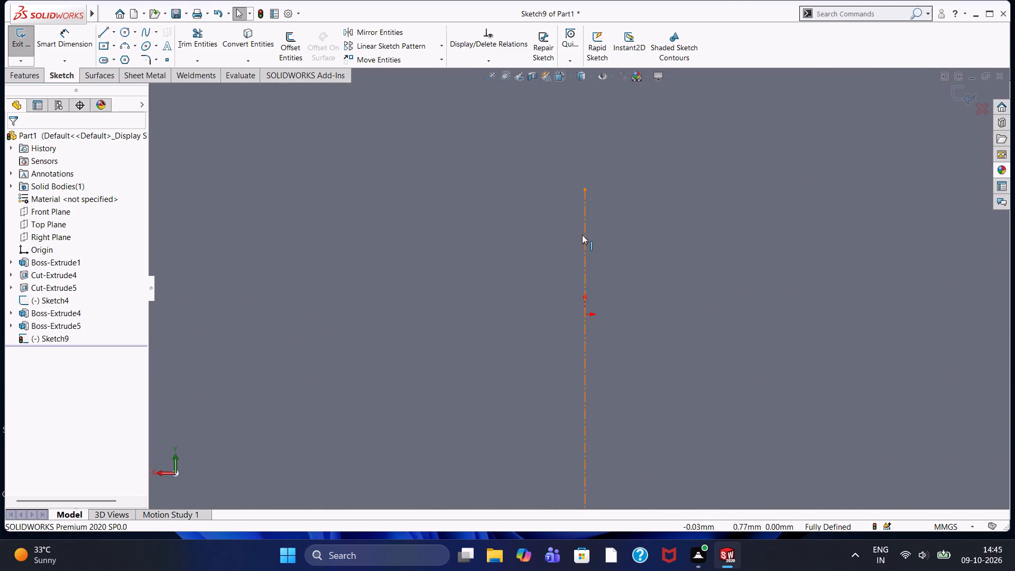
pyautogui.click(582, 235)
pyautogui.press('Delete')
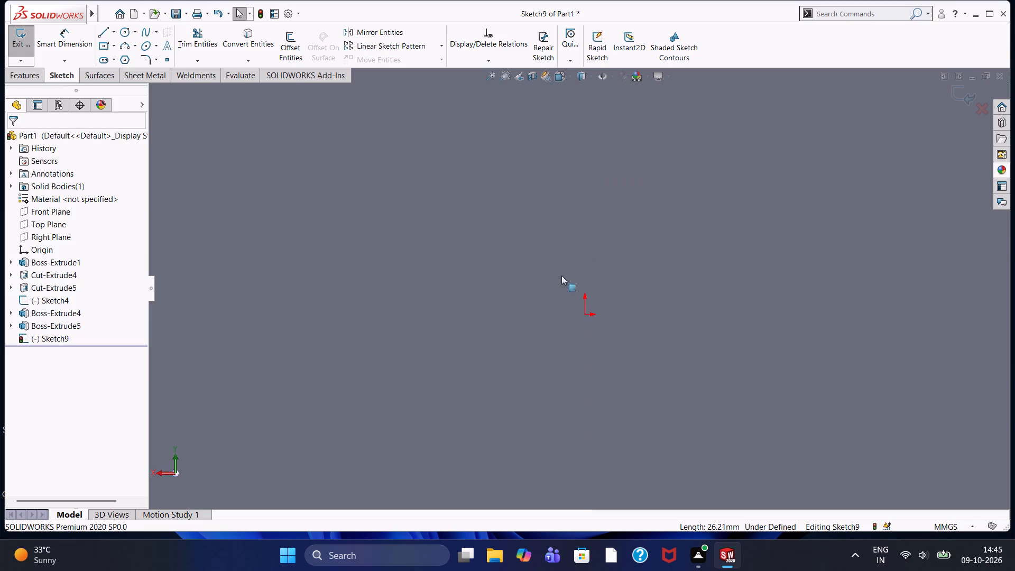
# Sketch a centre rectangle 1 mm high and 6 mm wide, centred about 0.68 mm directly above the origin.
pyautogui.click(106, 42)
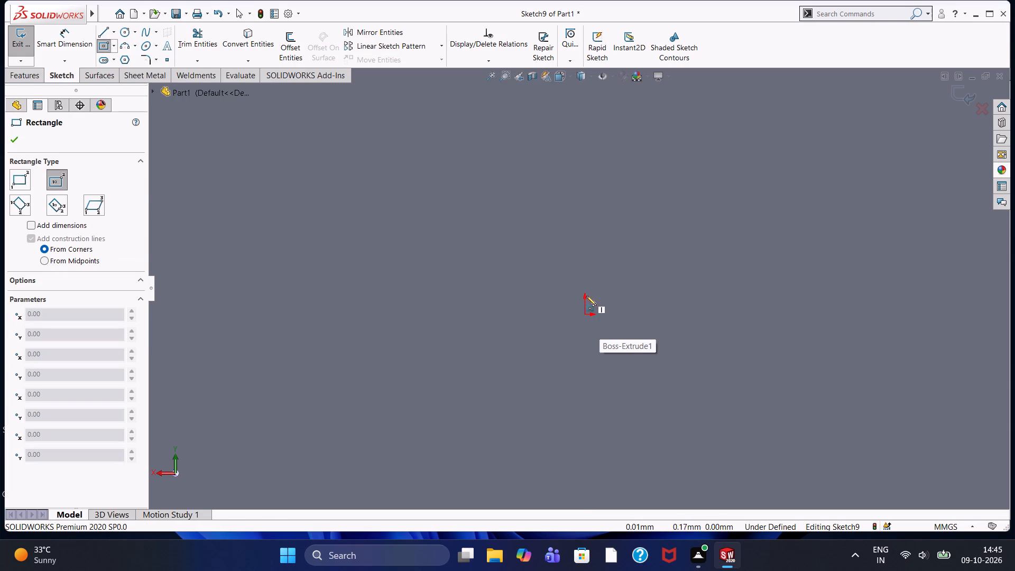
pyautogui.click(583, 244)
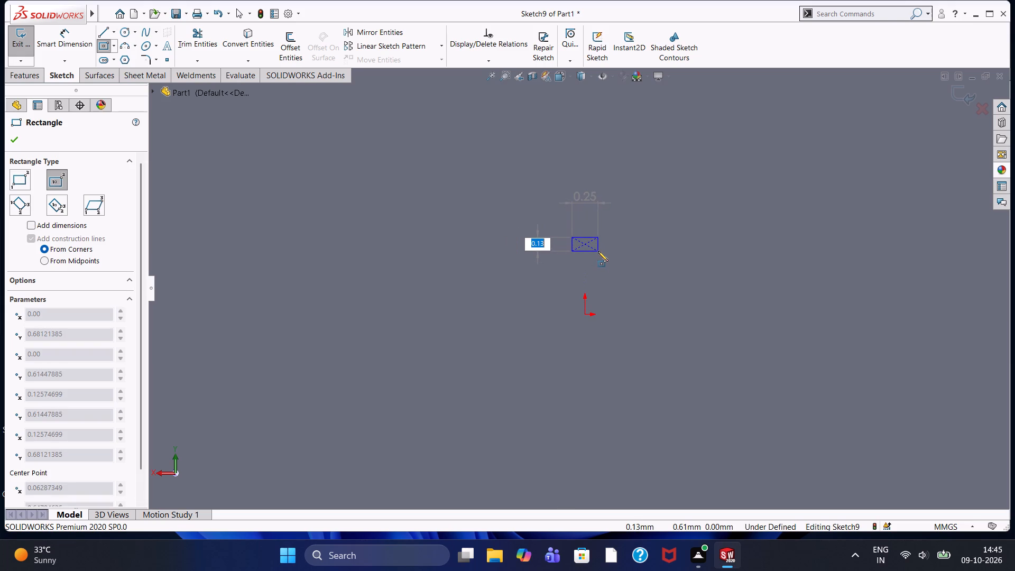
pyautogui.press('1')
pyautogui.press('Return')
pyautogui.press('6')
pyautogui.press('Return')
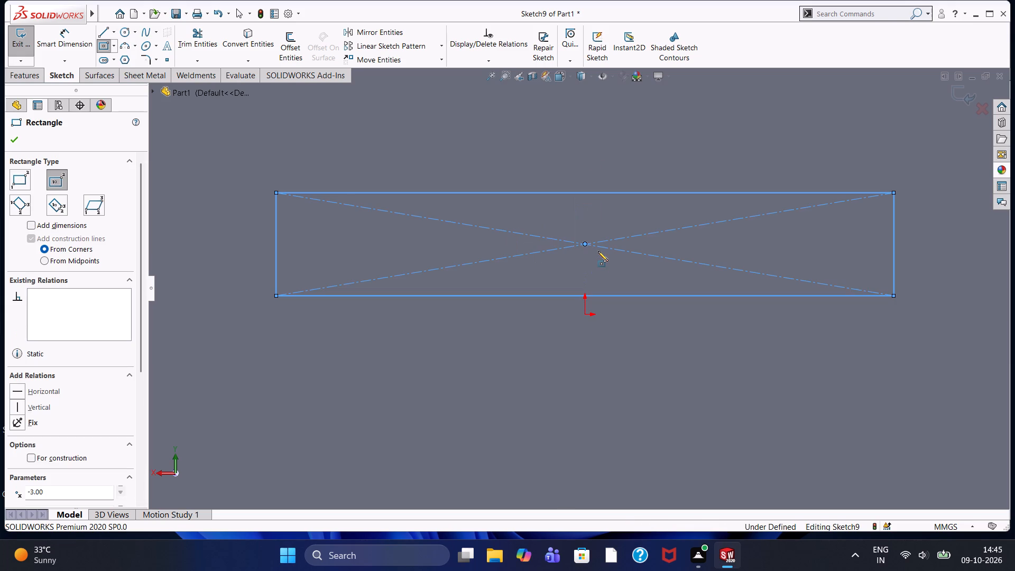
pyautogui.press('Escape')
pyautogui.scroll(-3, 610, 318)
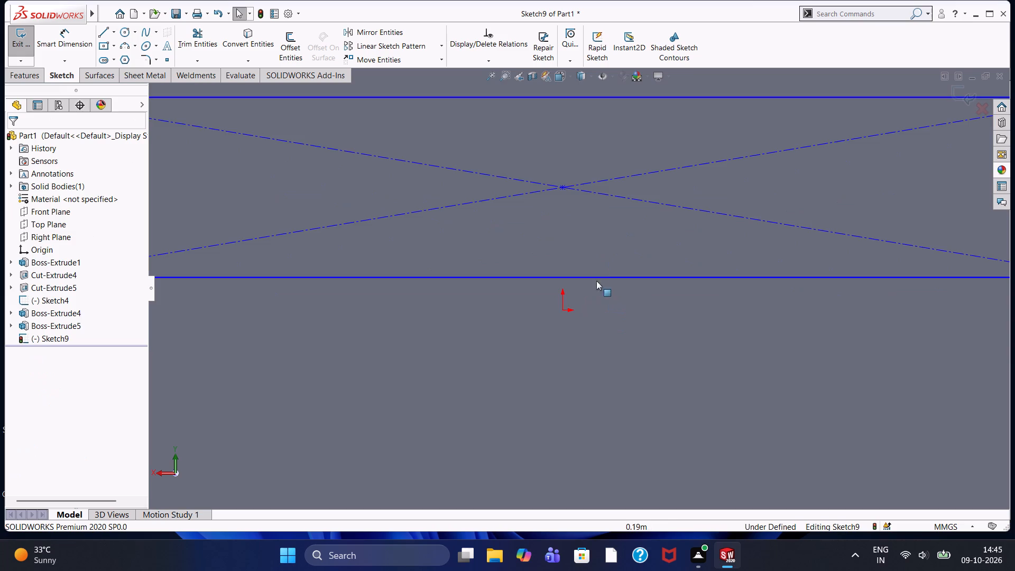
pyautogui.scroll(17, 592, 265)
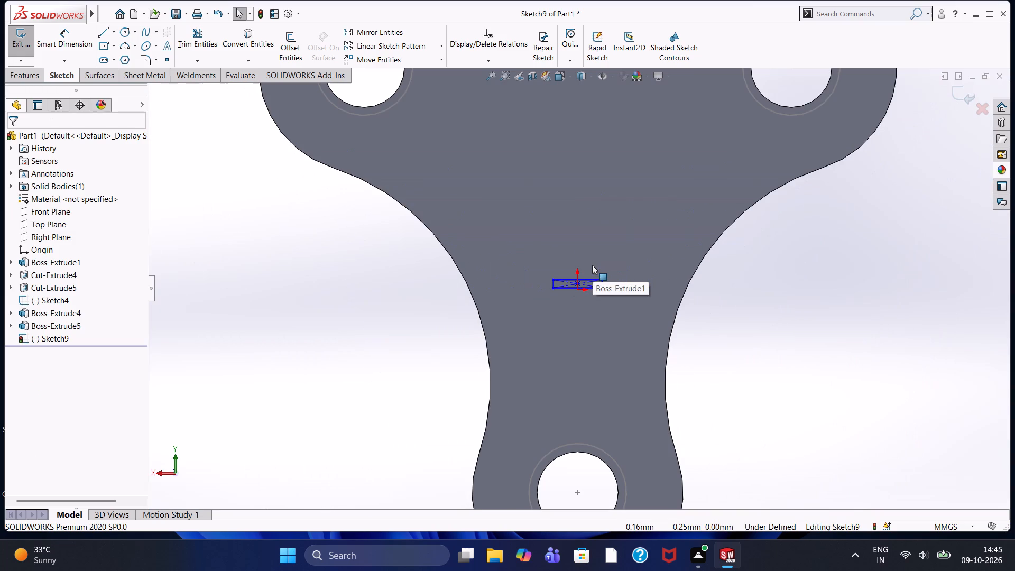
# Extrude the rectangle 1 mm outward from the back face as a blind boss merged with the body.
pyautogui.click(30, 81)
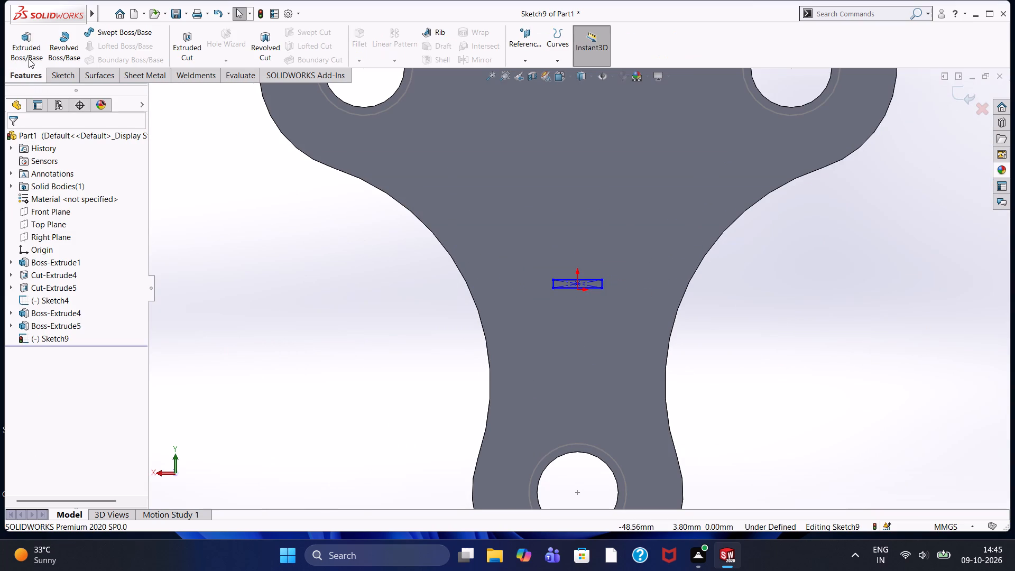
pyautogui.click(33, 40)
pyautogui.moveTo(300, 290); pyautogui.dragTo(324, 182, button='middle')
pyautogui.scroll(1, 300, 290)
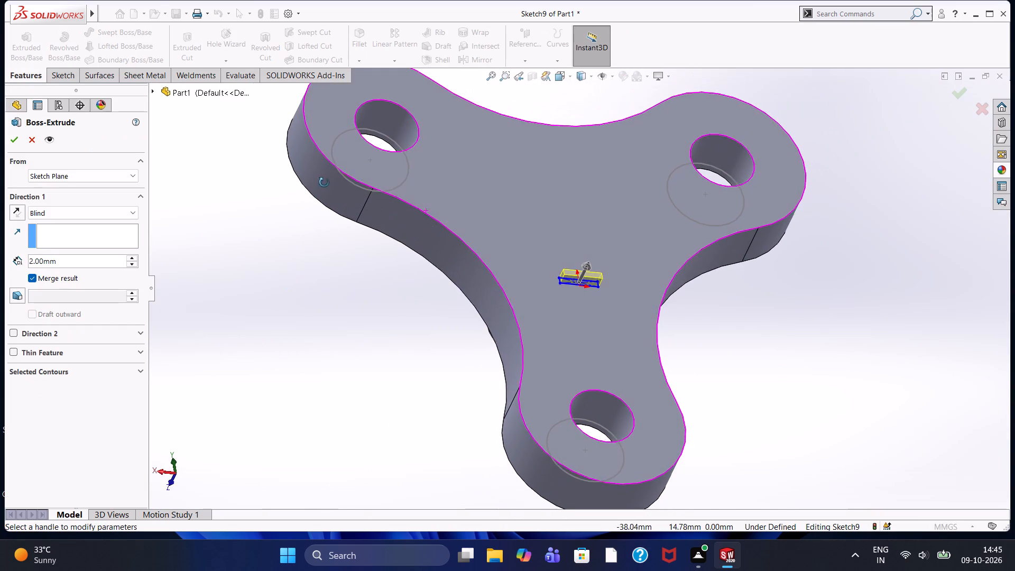
pyautogui.moveTo(324, 182); pyautogui.dragTo(324, 182, button='middle')
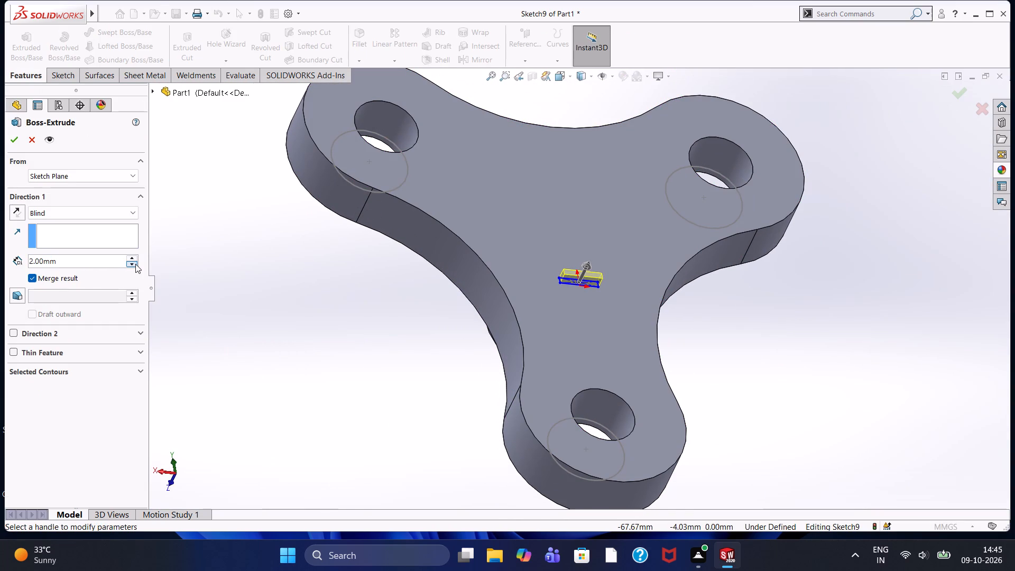
pyautogui.click(135, 264)
pyautogui.press('1')
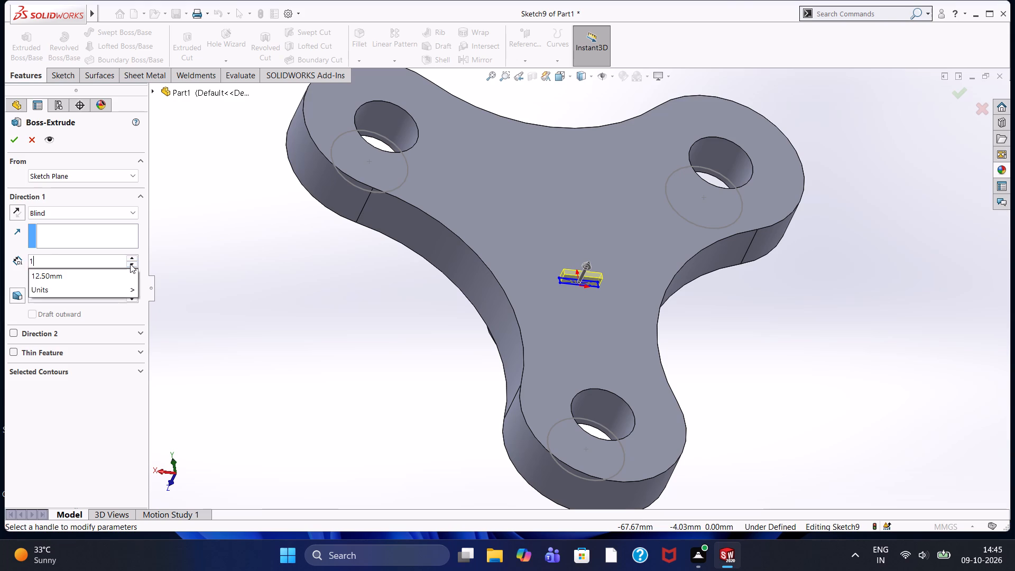
pyautogui.press('Return')
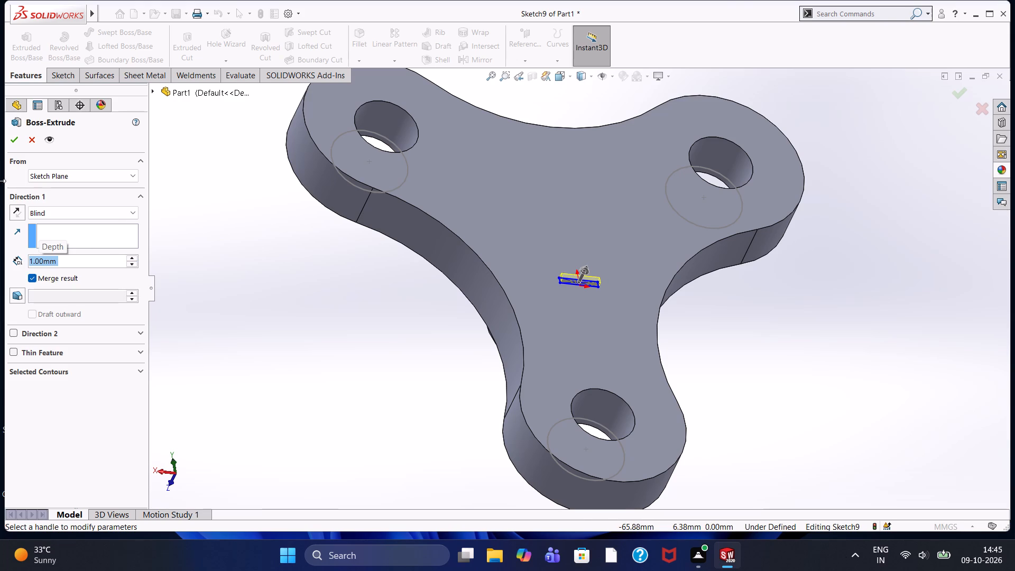
pyautogui.click(17, 141)
pyautogui.click(374, 387)
# Open a new sketch on the outer face of the small back bar and view it face-on.
pyautogui.scroll(-1, 510, 305)
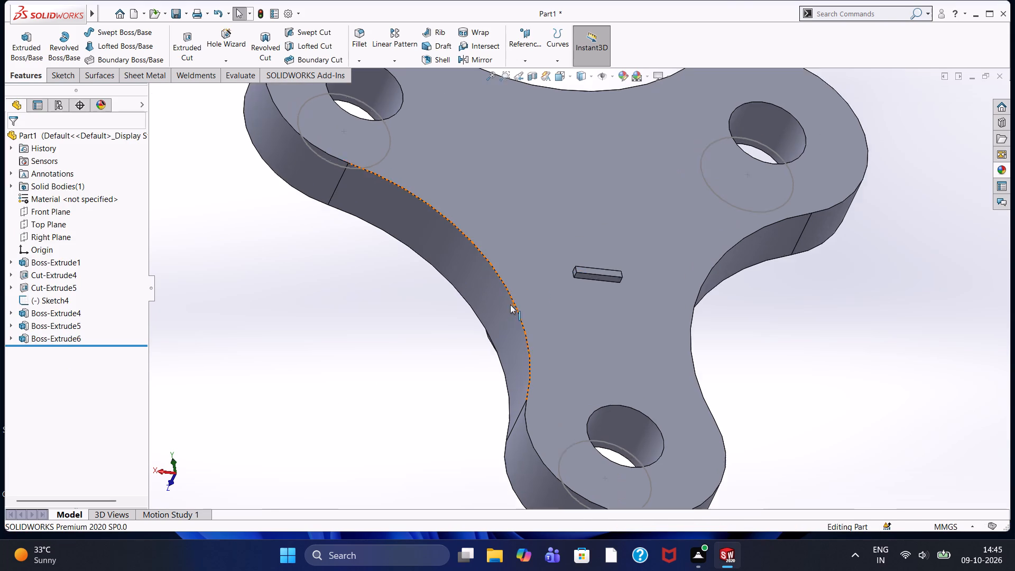
pyautogui.scroll(-1, 510, 305)
pyautogui.click(617, 265)
pyautogui.click(657, 236)
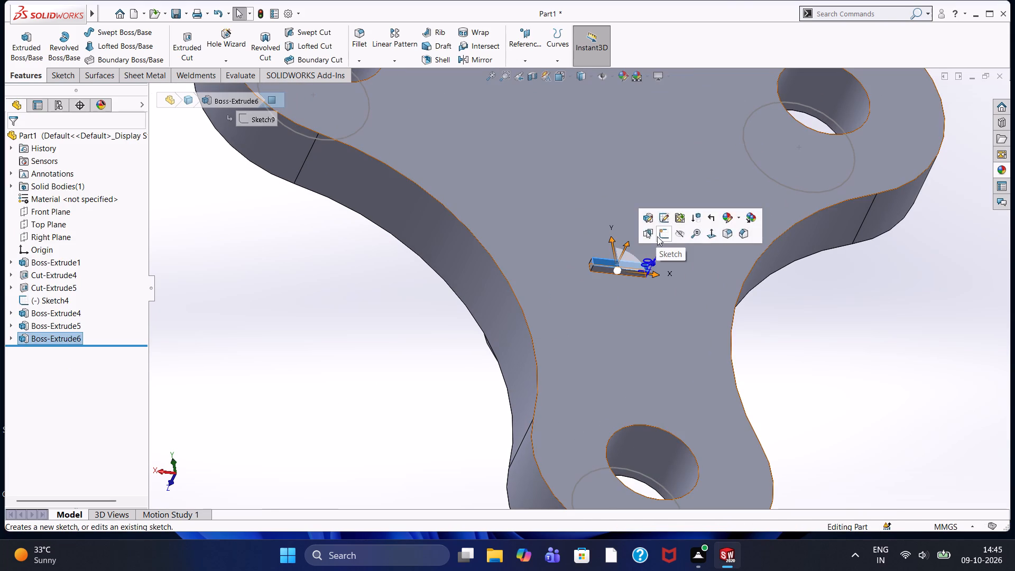
pyautogui.hotkey('ctrl', '8')
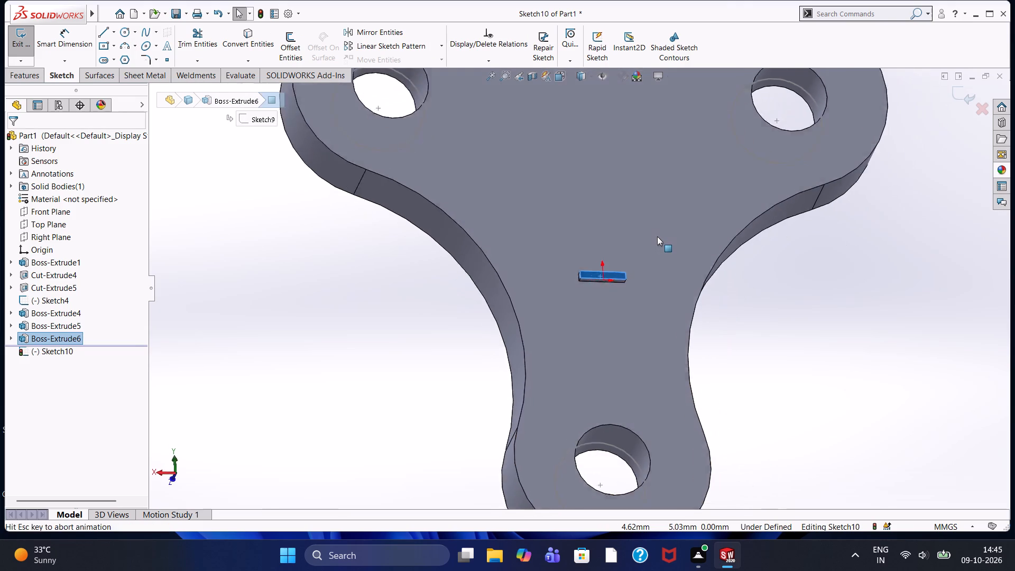
# Sketch a circle of 11 mm radius centred on the small back bar, about 0.68 mm directly above the origin.
pyautogui.scroll(-4, 568, 294)
pyautogui.click(510, 279)
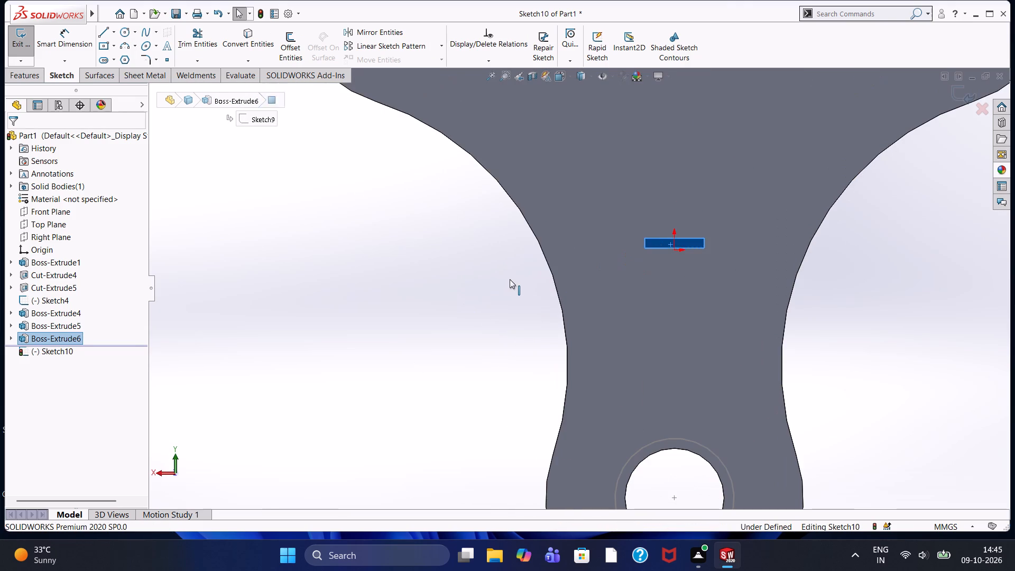
pyautogui.scroll(-11, 658, 267)
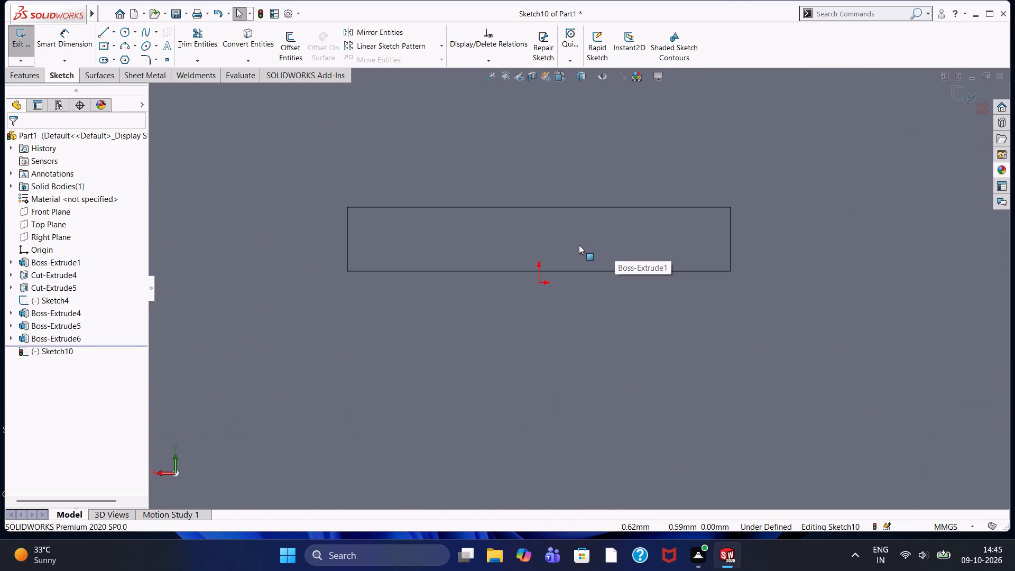
pyautogui.scroll(-4, 579, 245)
pyautogui.scroll(1, 462, 273)
pyautogui.scroll(1, 337, 262)
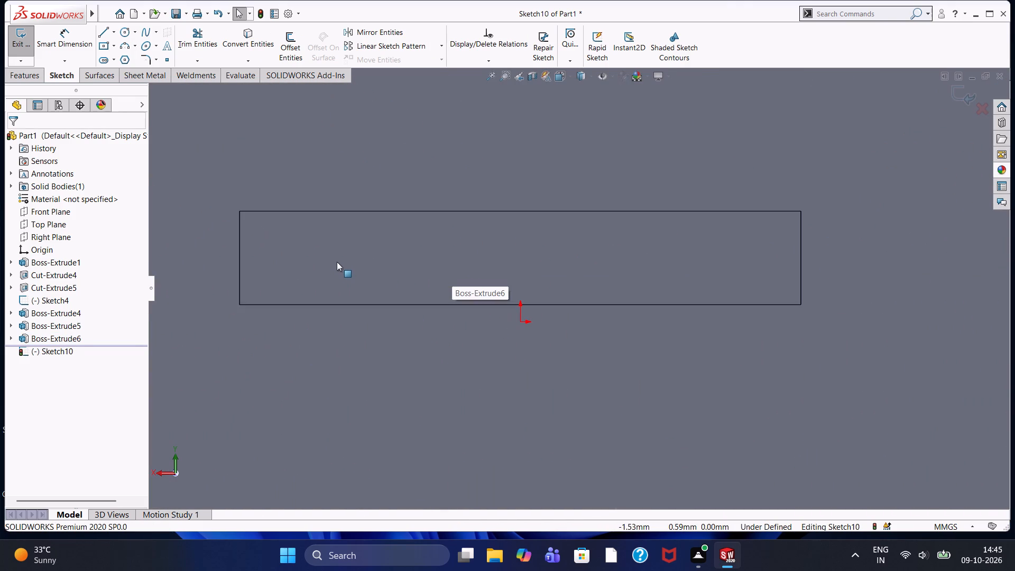
pyautogui.click(126, 34)
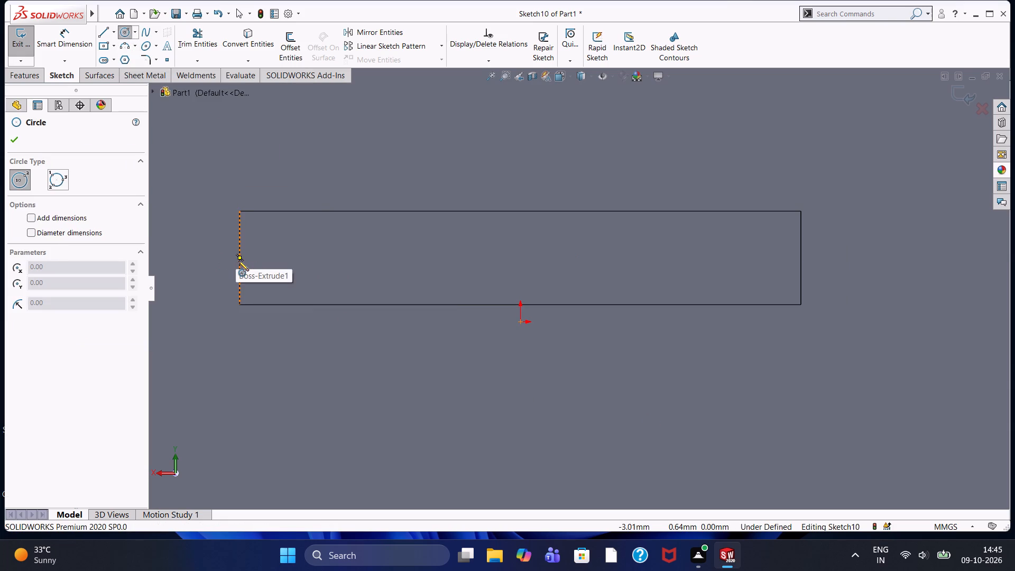
pyautogui.click(521, 258)
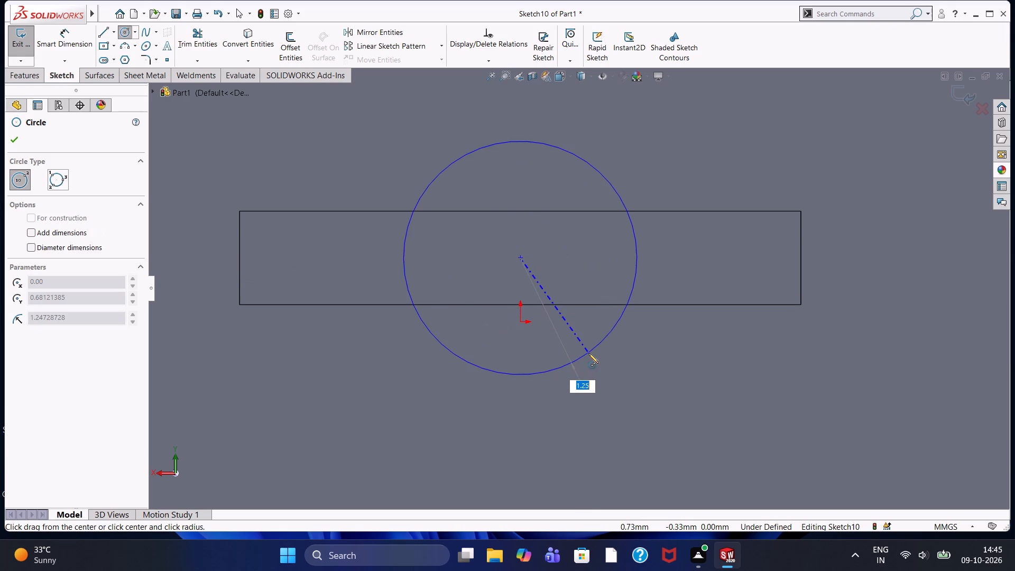
pyautogui.write('11')
pyautogui.press('Return')
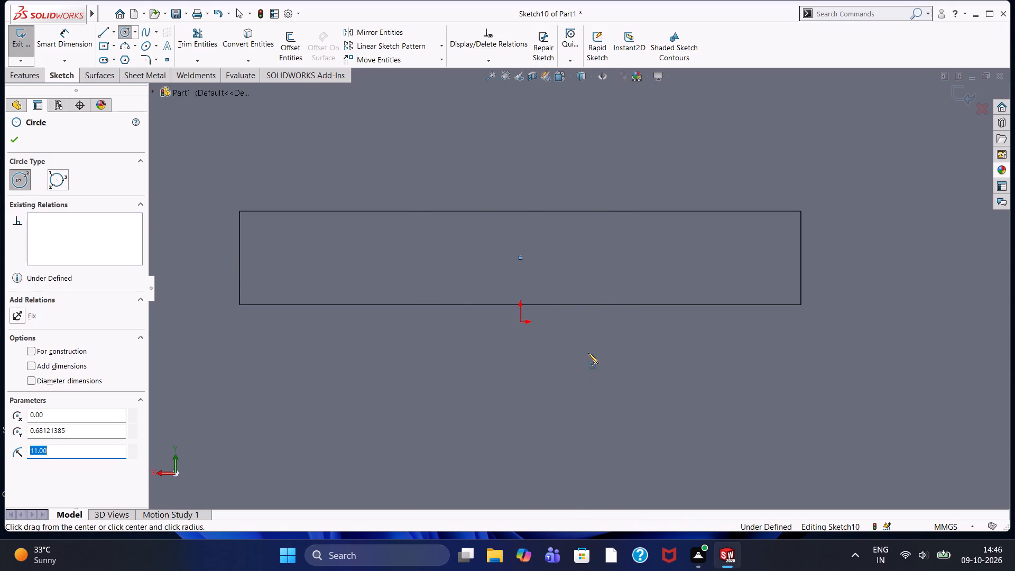
pyautogui.scroll(6, 588, 353)
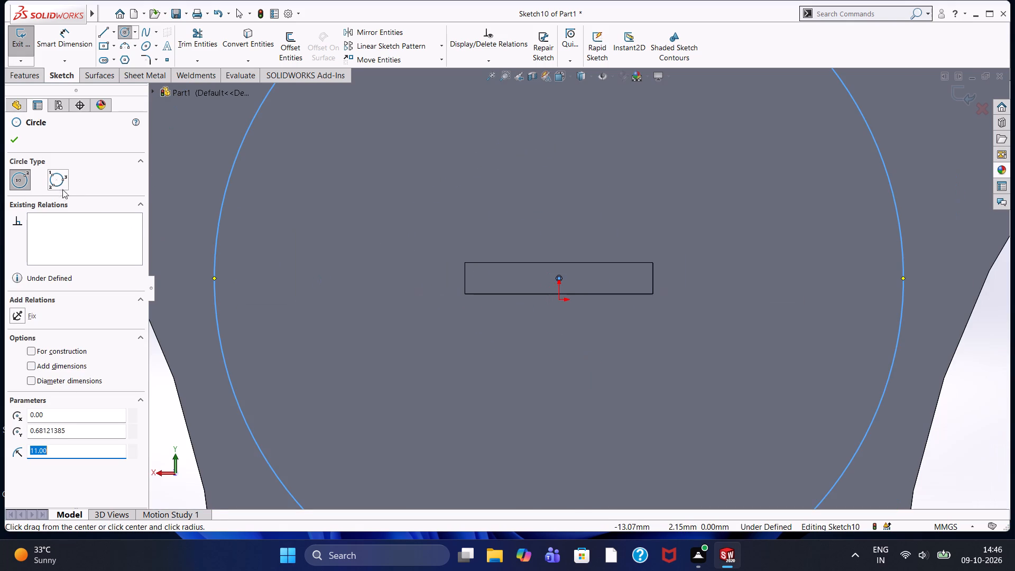
pyautogui.click(14, 143)
pyautogui.scroll(5, 278, 295)
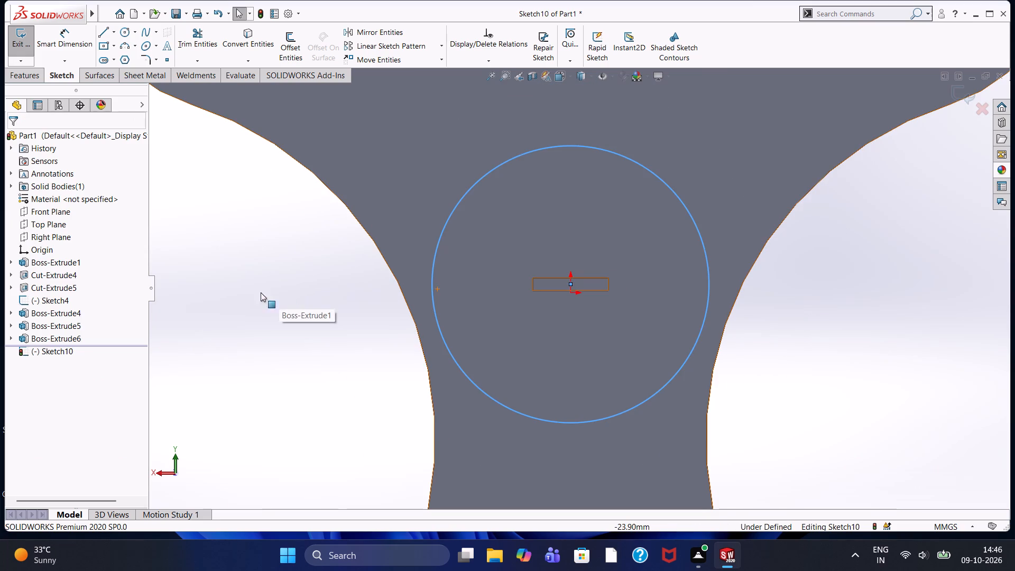
# Extrude the circle 2 mm outward as a blind boss merged with the body, forming the back cap.
pyautogui.click(35, 79)
pyautogui.click(30, 49)
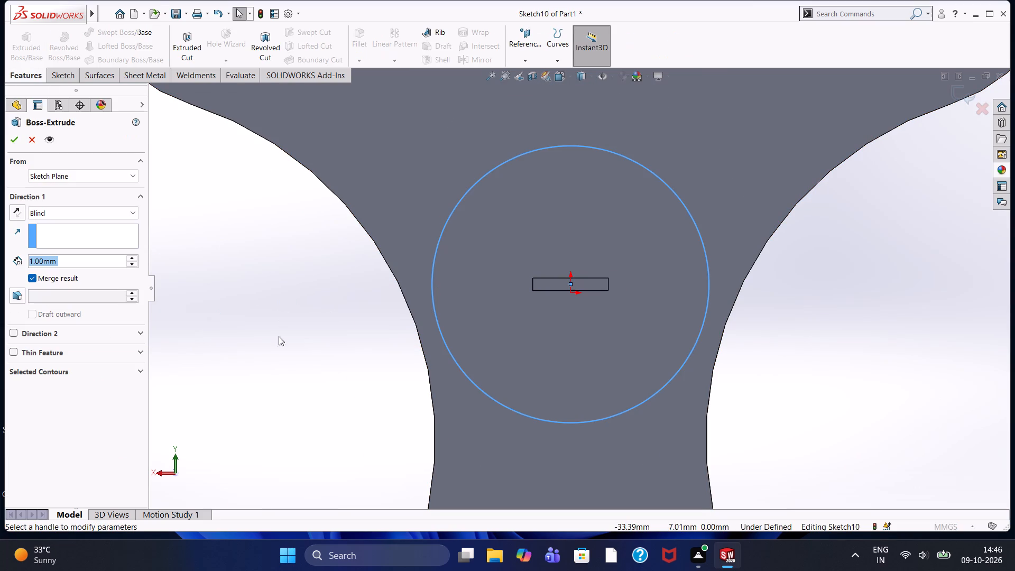
pyautogui.moveTo(411, 368); pyautogui.dragTo(407, 171, button='middle')
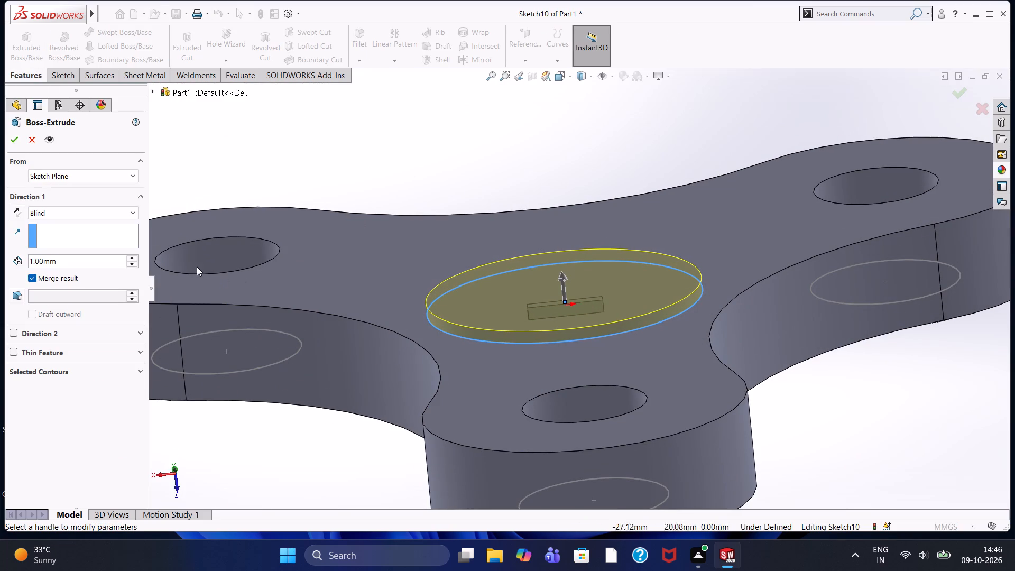
pyautogui.moveTo(115, 260); pyautogui.dragTo(19, 285)
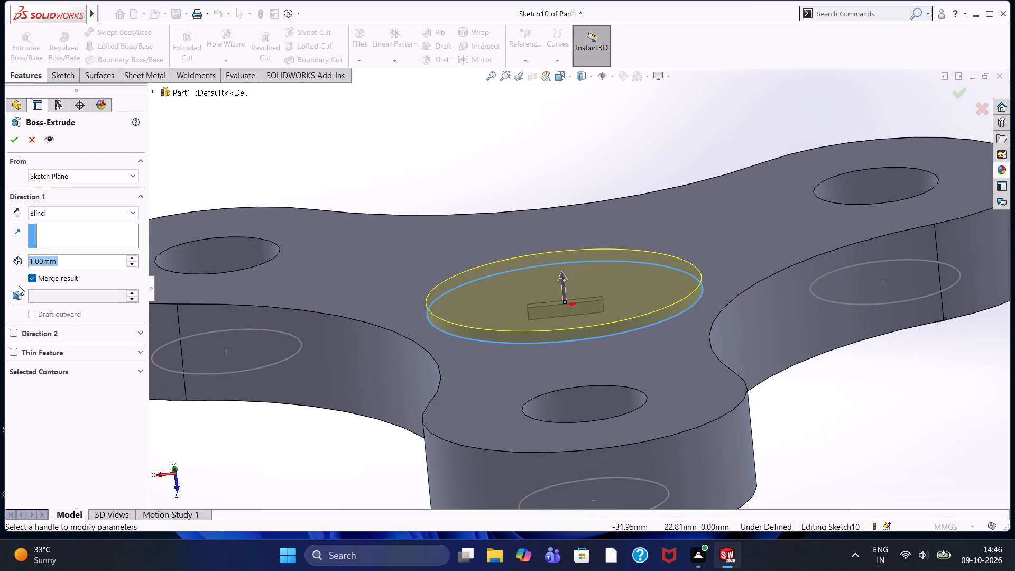
pyautogui.press('2')
pyautogui.press('Return')
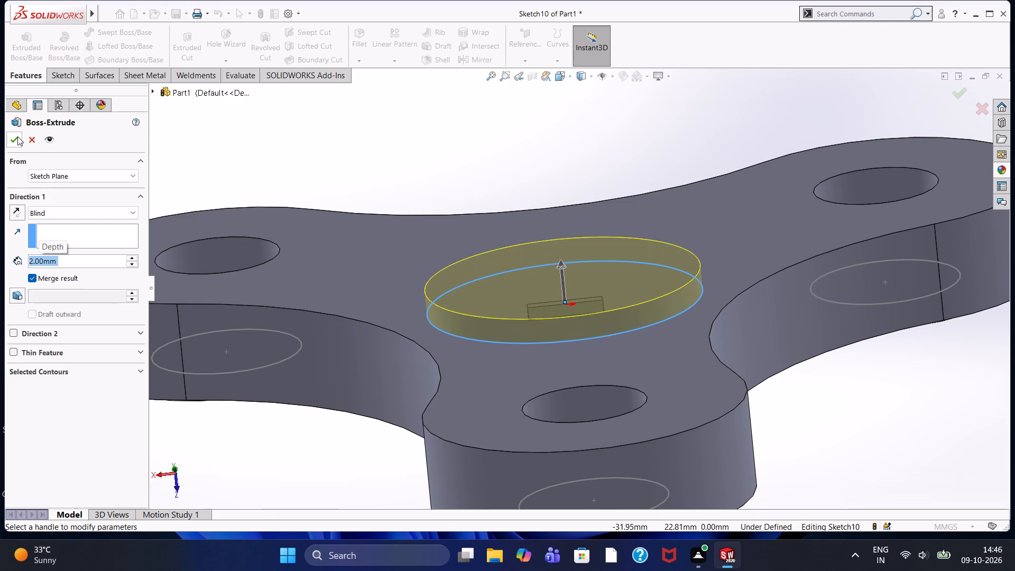
pyautogui.click(17, 136)
pyautogui.click(405, 129)
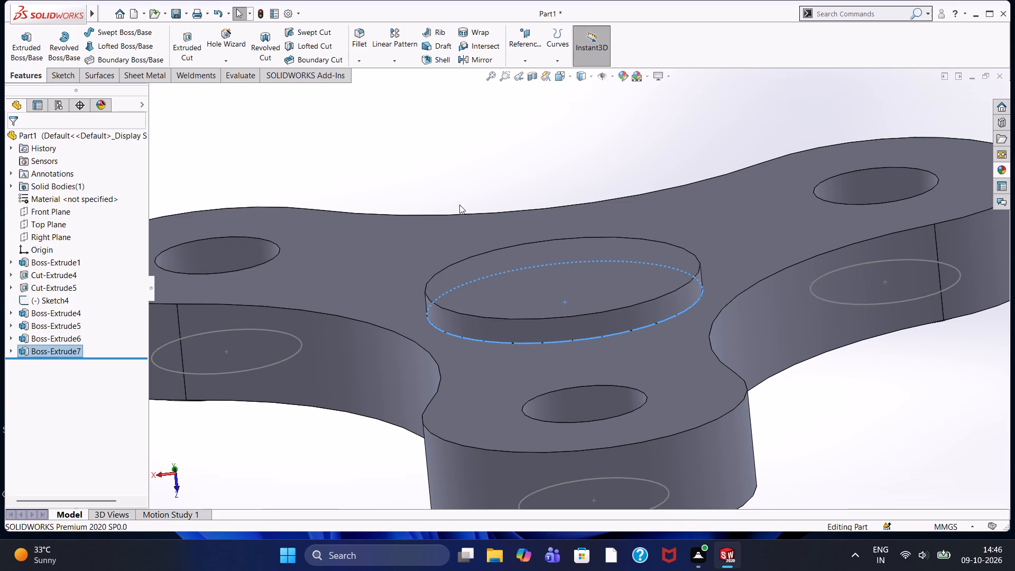
# Examine the spinner from an angle and edge-on, checking the round caps on both faces.
pyautogui.moveTo(433, 131); pyautogui.dragTo(454, 183, button='middle')
pyautogui.scroll(2, 534, 337)
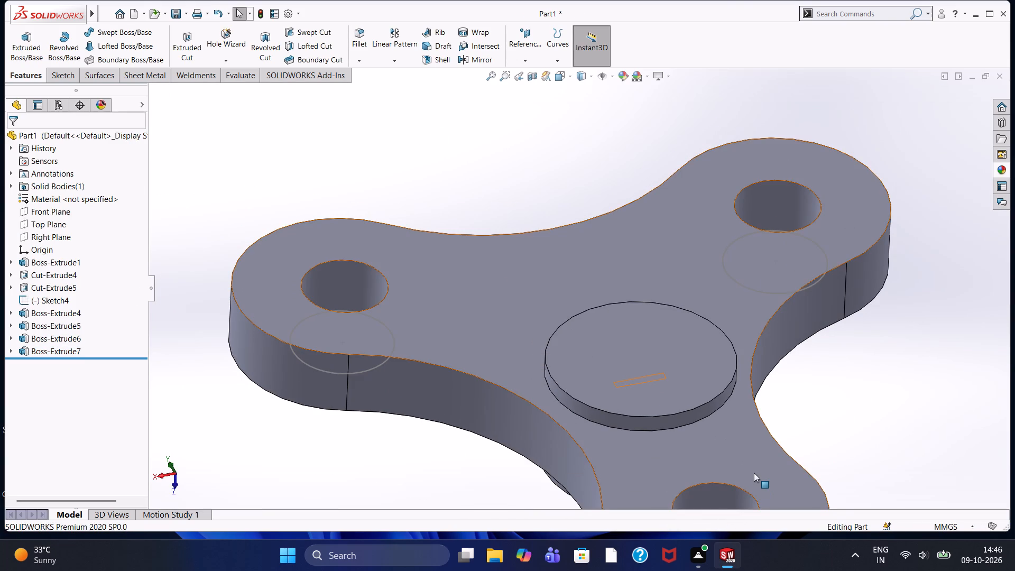
pyautogui.scroll(2, 825, 514)
pyautogui.scroll(2, 684, 410)
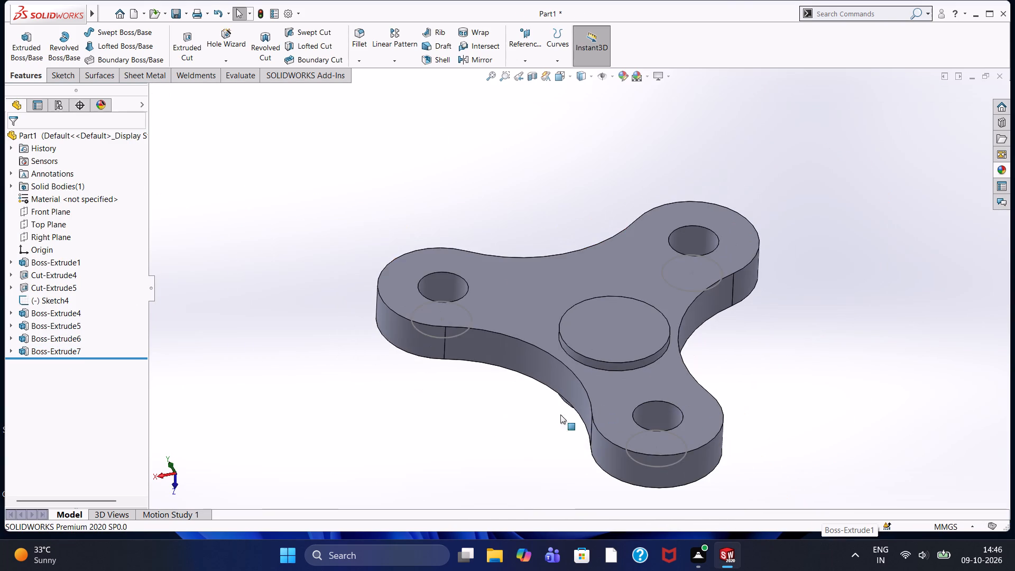
pyautogui.moveTo(527, 421); pyautogui.dragTo(586, 379, button='middle')
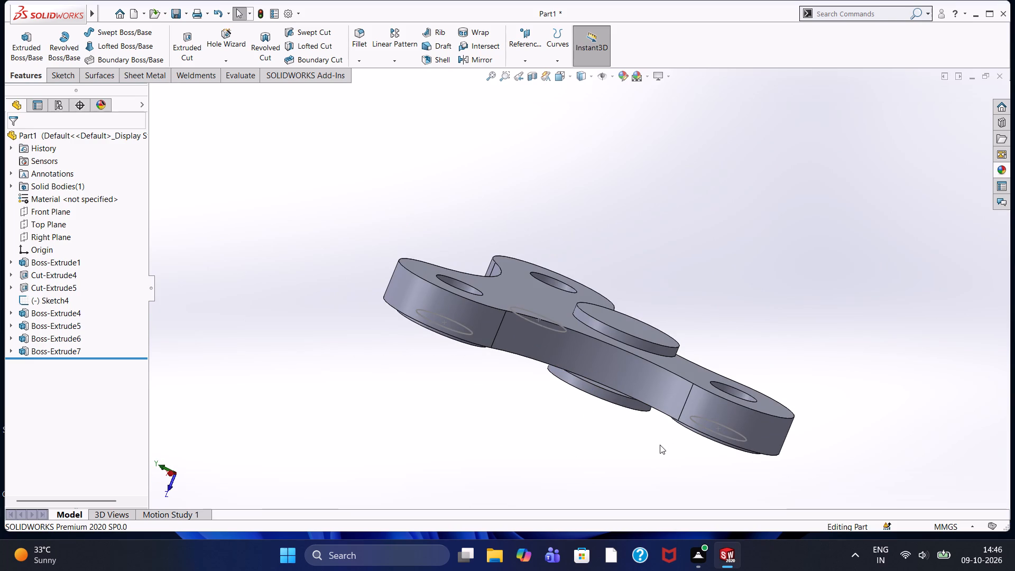
pyautogui.scroll(-1, 660, 445)
pyautogui.scroll(1, 632, 424)
pyautogui.scroll(-1, 632, 424)
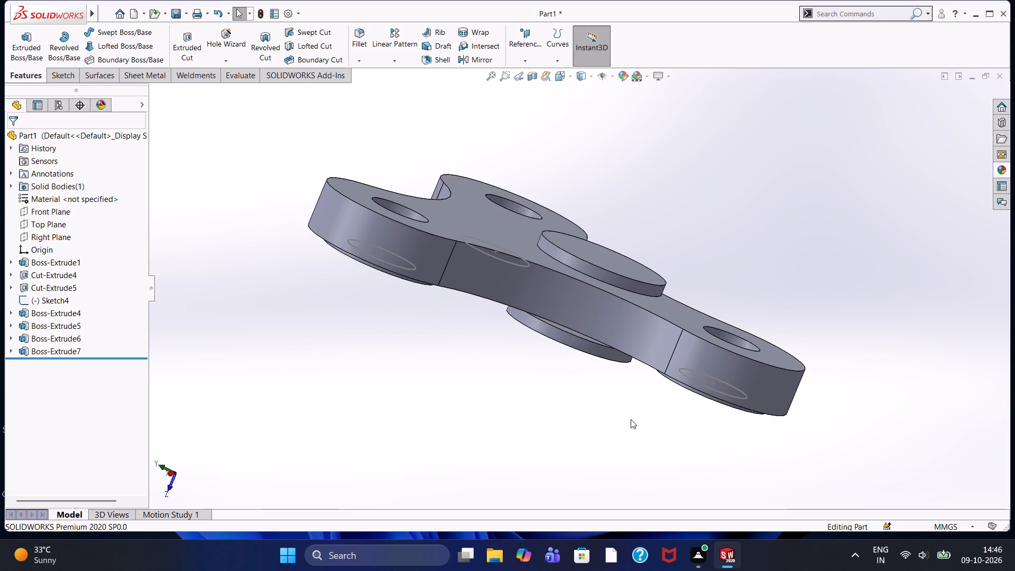
pyautogui.scroll(2, 631, 419)
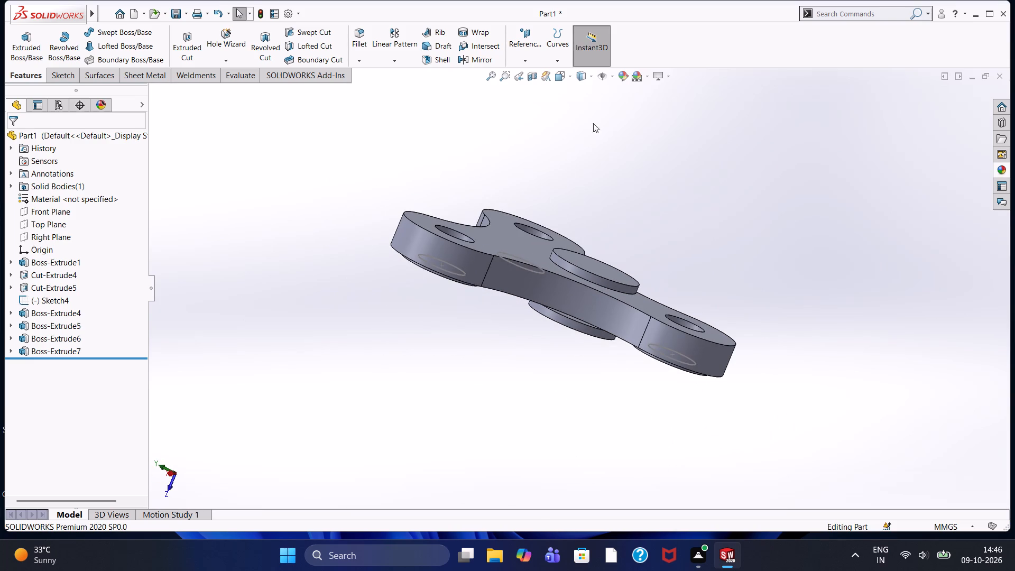
# Apply a bright red colour from the standard palette to the whole part and accept the appearance.
pyautogui.click(618, 78)
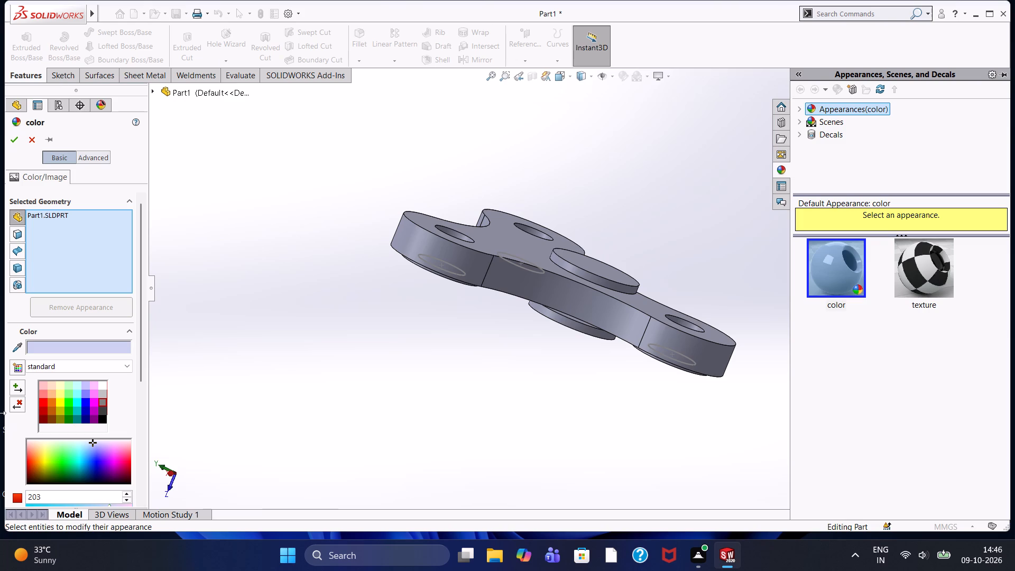
pyautogui.doubleClick(43, 395)
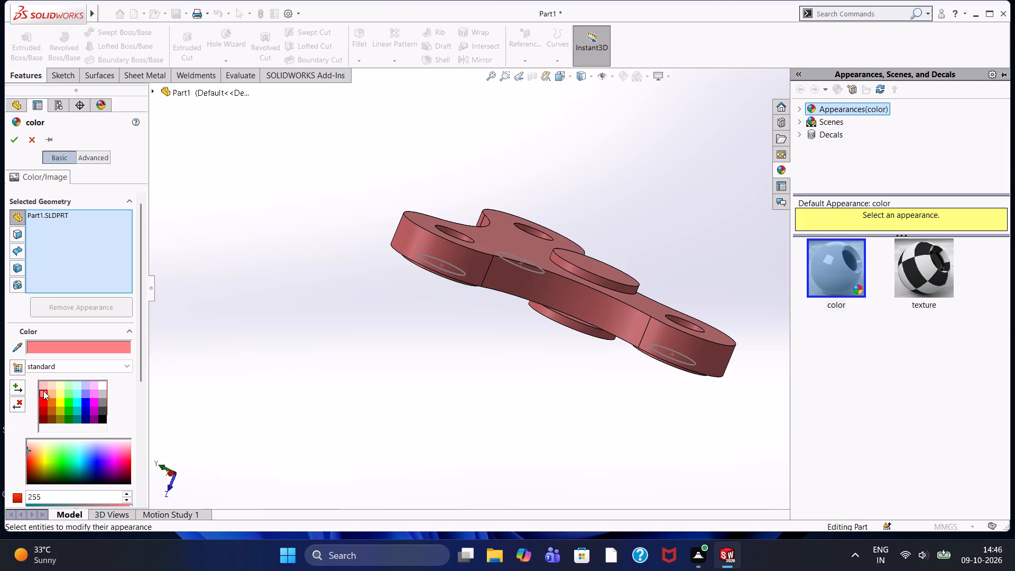
pyautogui.click(42, 388)
pyautogui.click(49, 394)
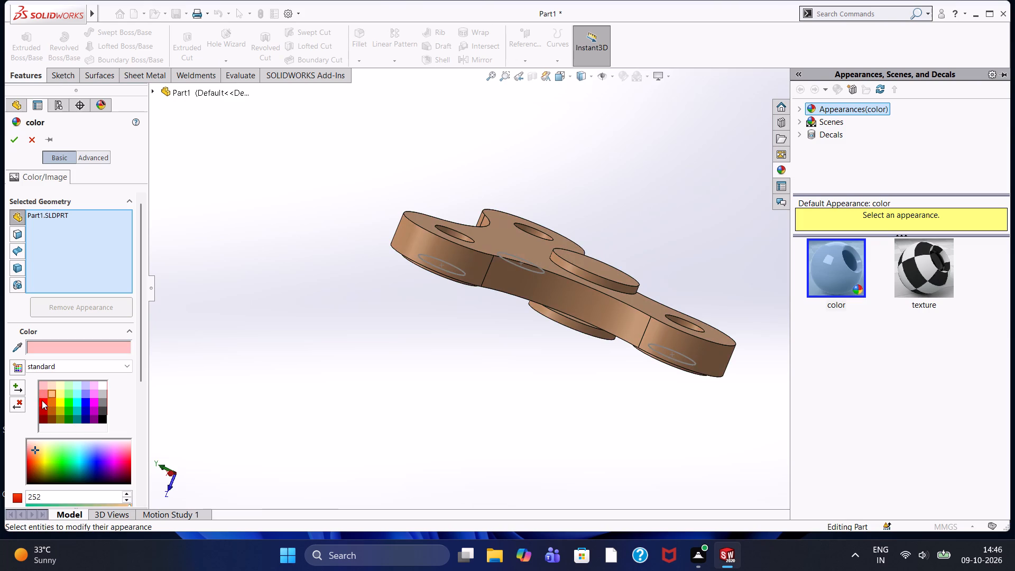
pyautogui.click(42, 400)
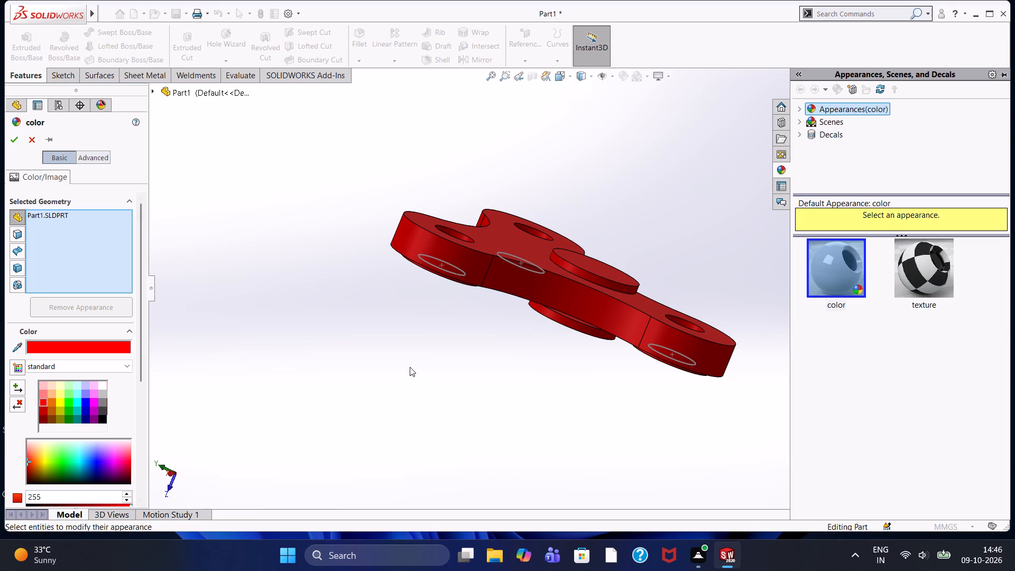
pyautogui.moveTo(410, 367); pyautogui.dragTo(496, 211, button='middle')
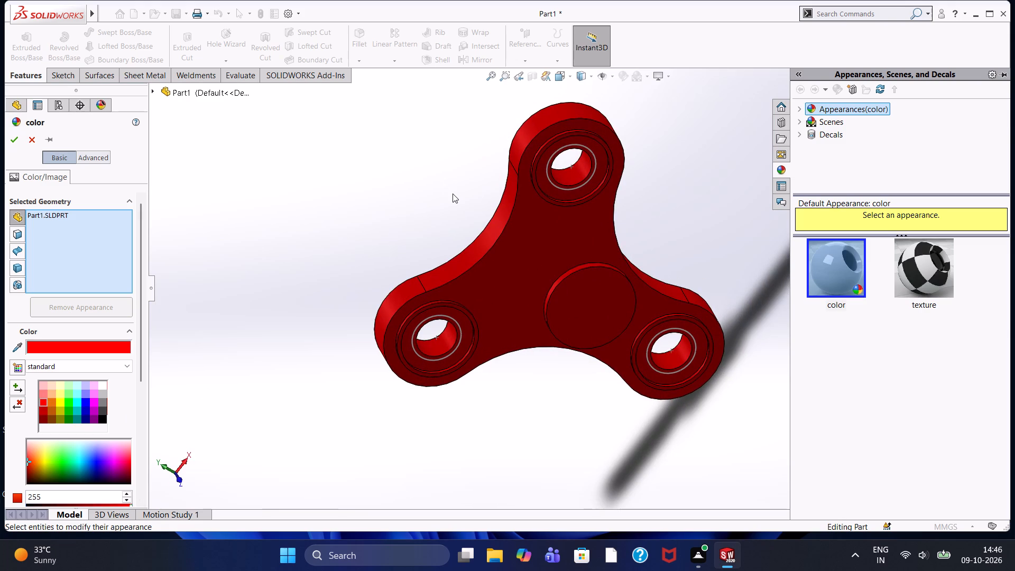
pyautogui.moveTo(453, 179); pyautogui.dragTo(450, 160, button='middle')
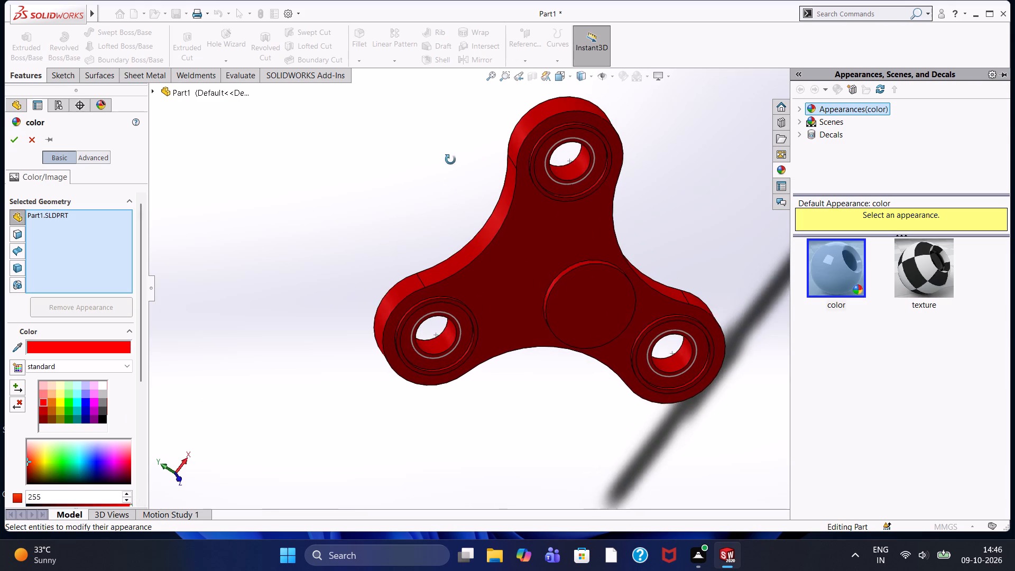
pyautogui.moveTo(450, 160); pyautogui.dragTo(503, 73, button='middle')
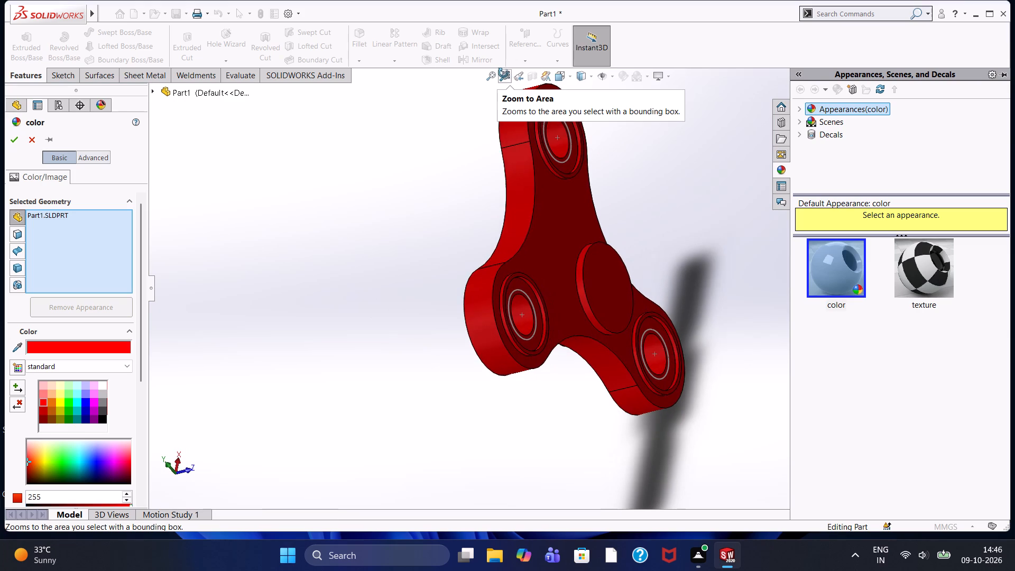
pyautogui.moveTo(503, 73); pyautogui.dragTo(499, 71, button='middle')
pyautogui.scroll(3, 439, 252)
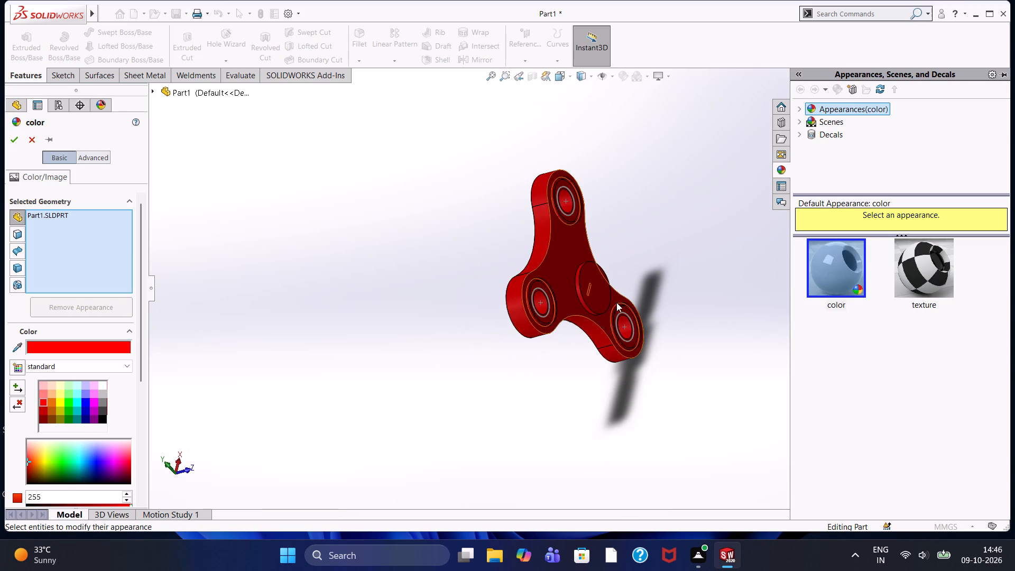
pyautogui.moveTo(648, 254); pyautogui.dragTo(575, 168, button='middle')
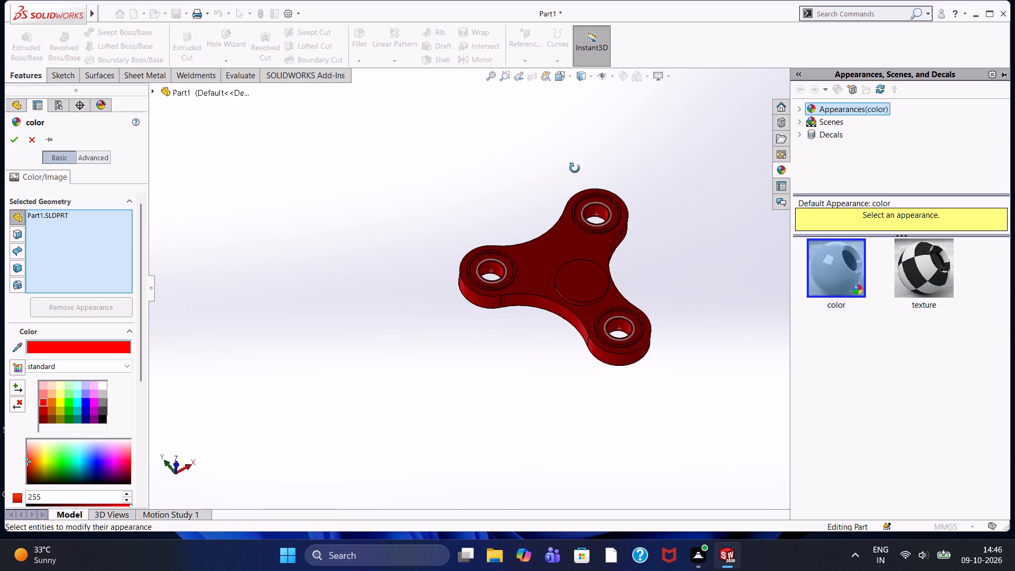
pyautogui.moveTo(575, 168); pyautogui.dragTo(569, 161, button='middle')
pyautogui.scroll(1, 569, 161)
pyautogui.scroll(-3, 607, 292)
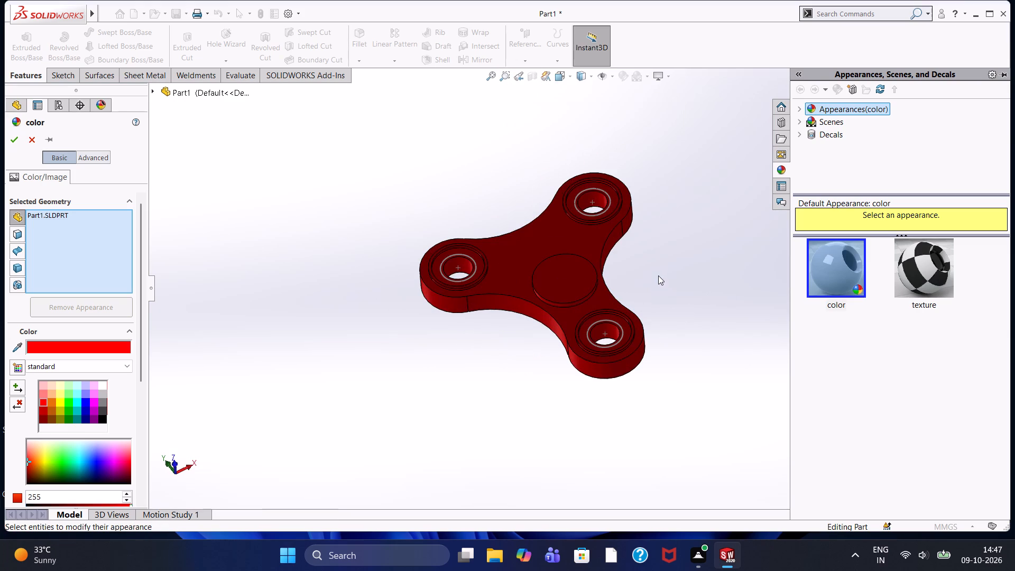
pyautogui.moveTo(662, 275); pyautogui.dragTo(661, 235, button='middle')
pyautogui.moveTo(648, 265); pyautogui.dragTo(690, 223, button='middle')
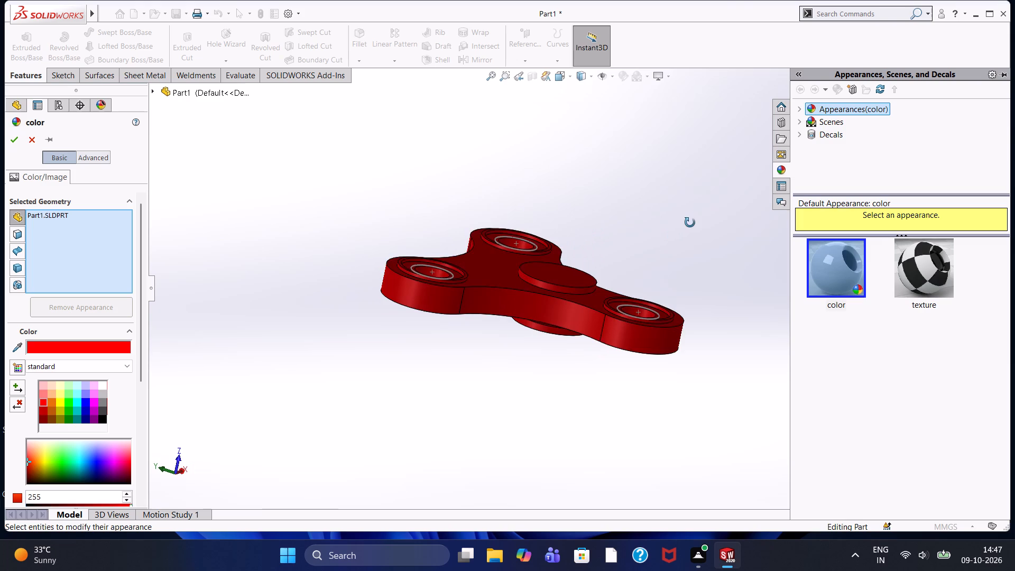
pyautogui.moveTo(690, 223); pyautogui.dragTo(596, 208, button='middle')
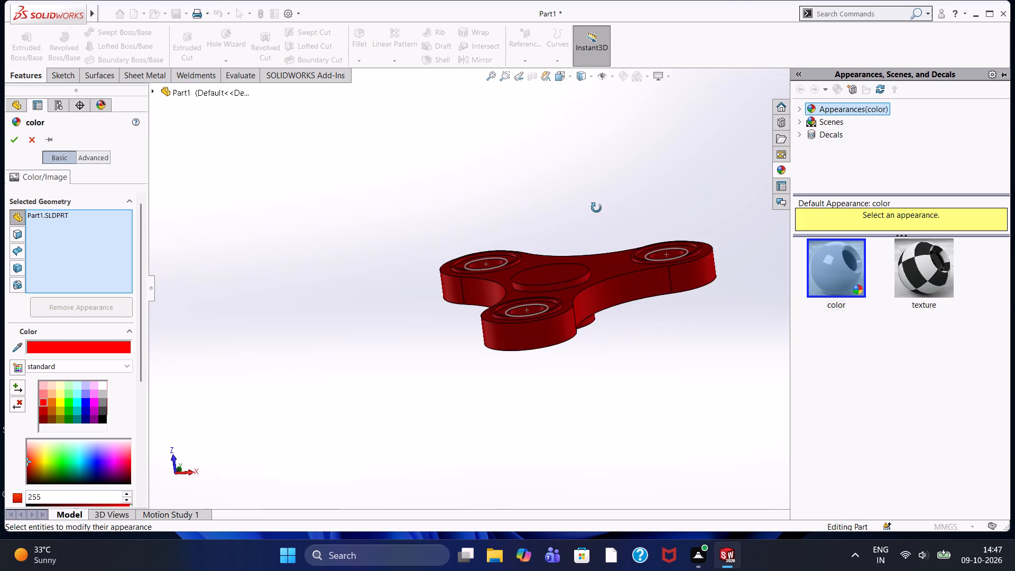
pyautogui.moveTo(596, 208); pyautogui.dragTo(679, 220, button='middle')
pyautogui.scroll(-3, 657, 259)
pyautogui.scroll(2, 644, 255)
pyautogui.click(644, 206)
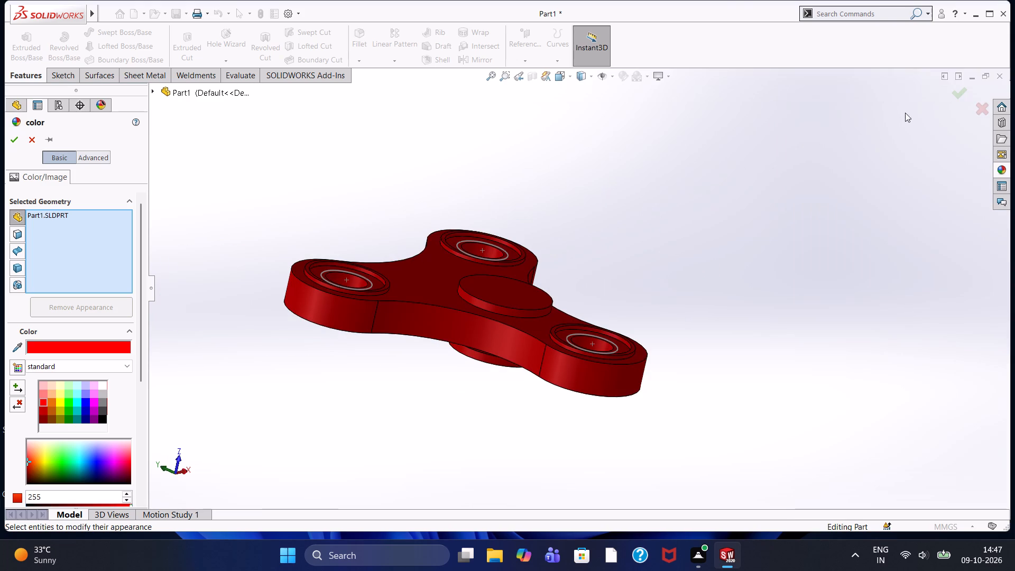
pyautogui.click(952, 93)
pyautogui.click(559, 229)
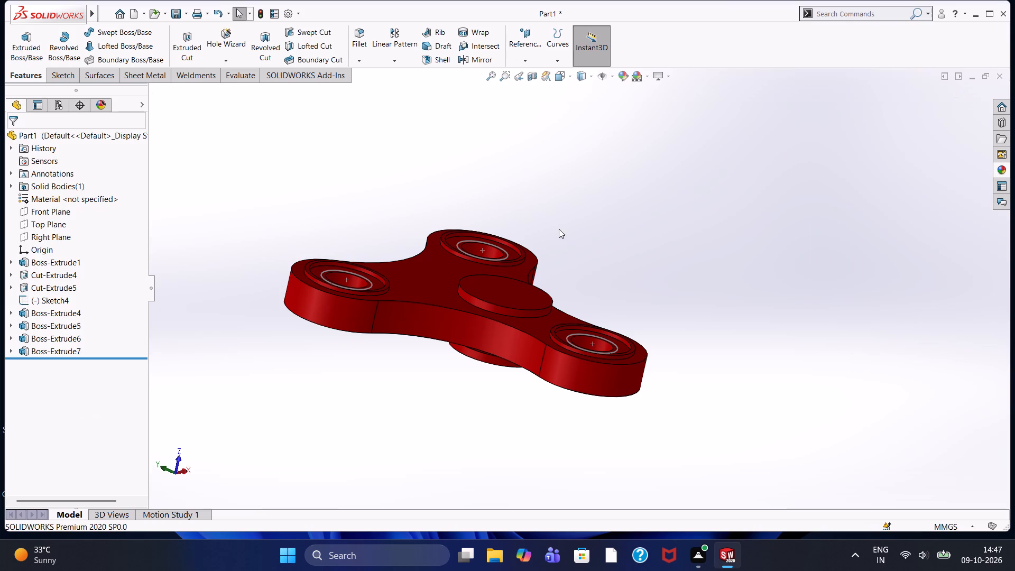
# Hide the leftover sketch with the 12 mm circles around the three lobe holes.
pyautogui.moveTo(559, 229); pyautogui.dragTo(577, 361, button='middle')
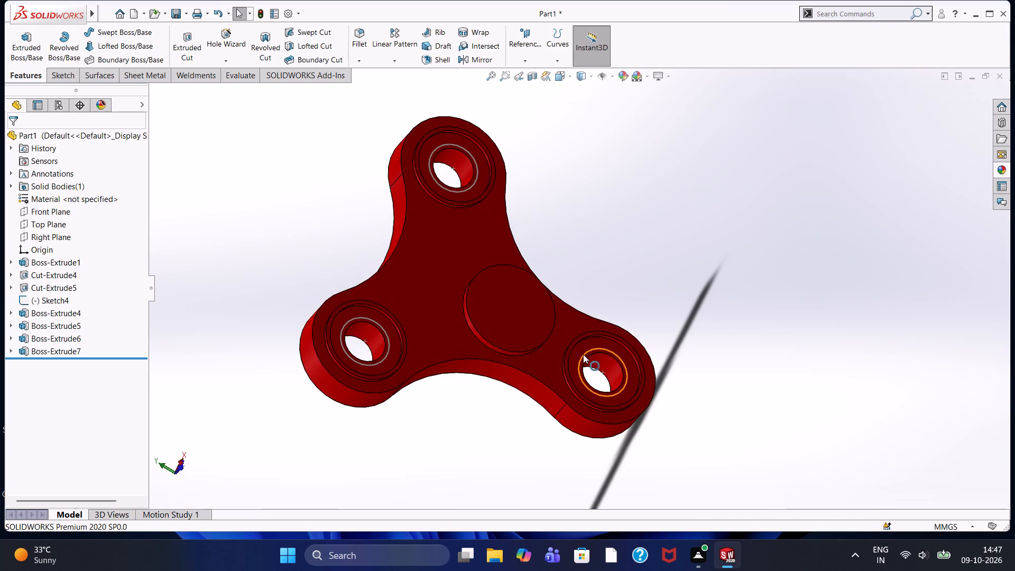
pyautogui.click(583, 354)
pyautogui.click(624, 321)
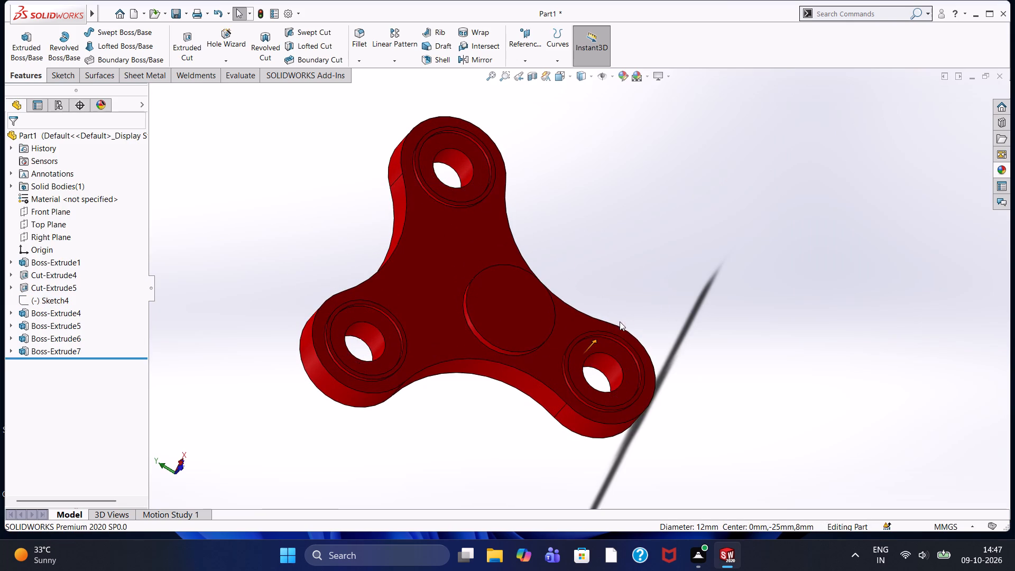
pyautogui.scroll(2, 642, 237)
pyautogui.moveTo(641, 233); pyautogui.dragTo(599, 153, button='middle')
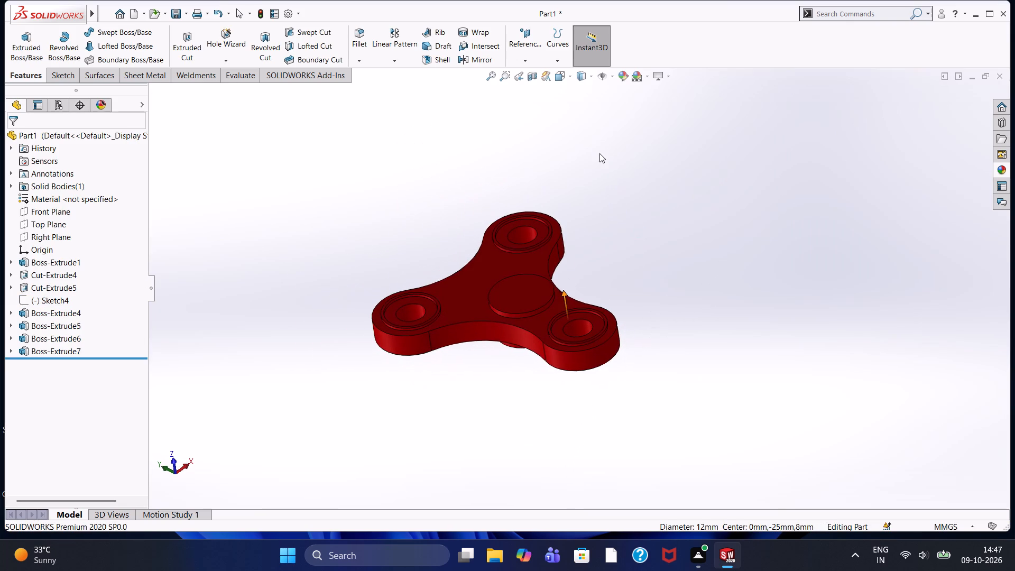
# Examine the red spinner edge-on, from an angle and close up at one lobe hole, and check the task brief.
pyautogui.click(309, 254)
pyautogui.scroll(1, 402, 229)
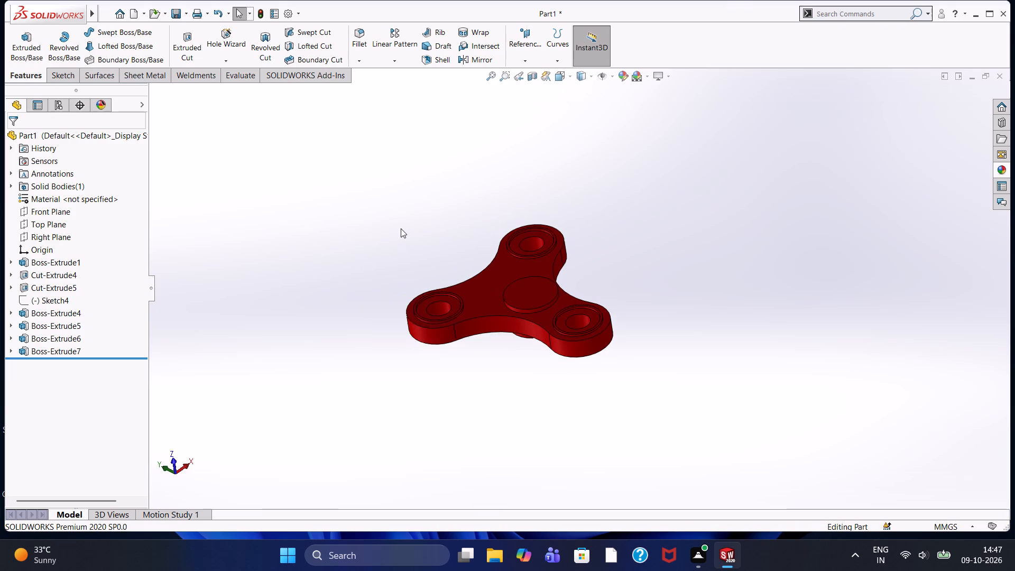
pyautogui.moveTo(401, 228); pyautogui.dragTo(483, 140, button='middle')
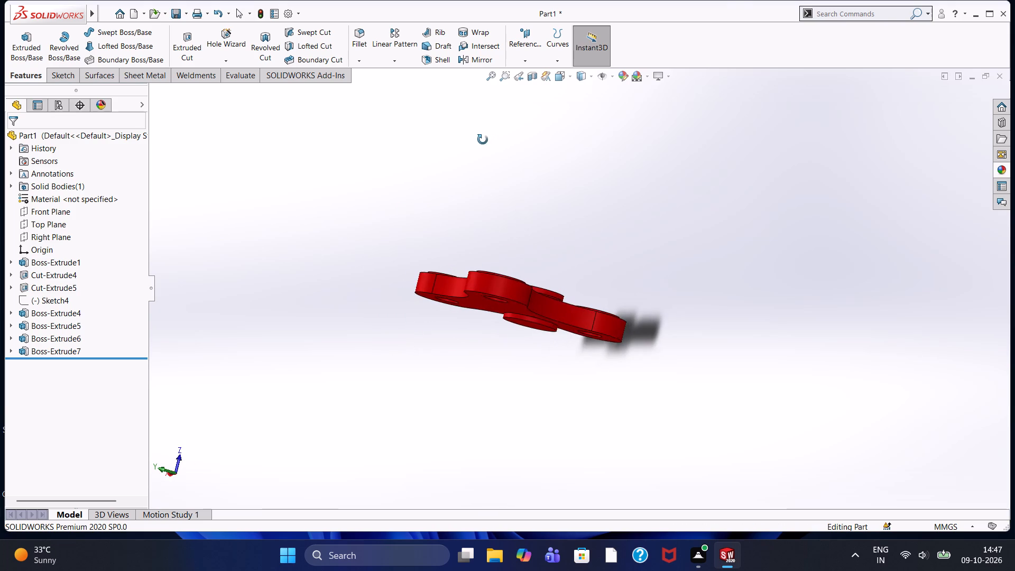
pyautogui.moveTo(483, 140); pyautogui.dragTo(478, 150, button='middle')
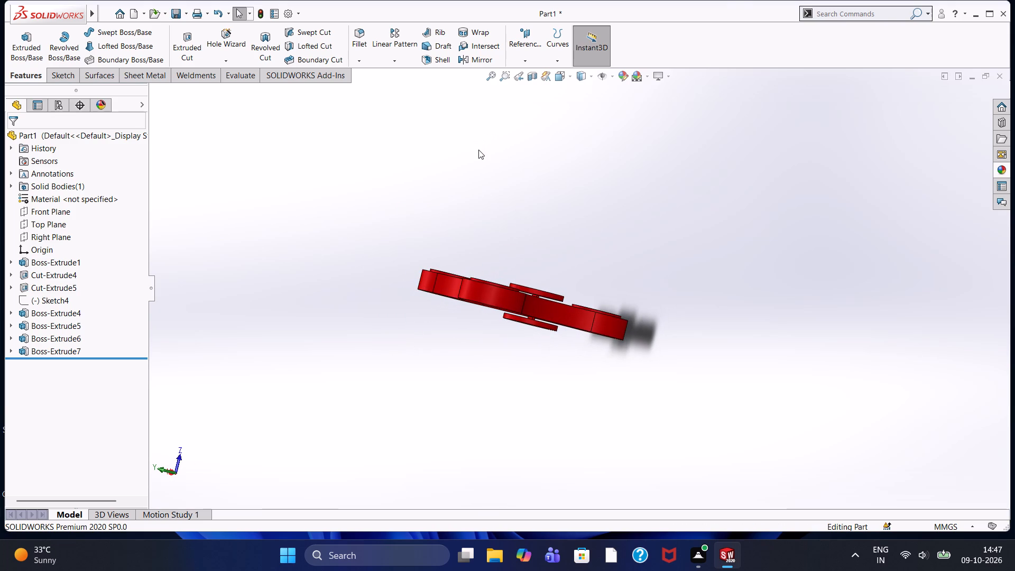
pyautogui.scroll(-2, 520, 296)
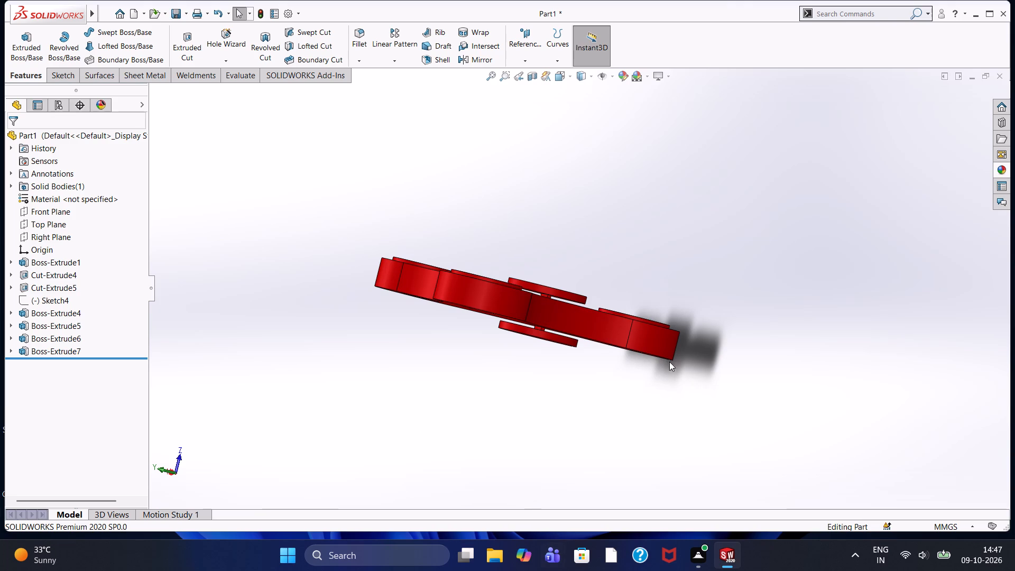
pyautogui.scroll(-2, 569, 362)
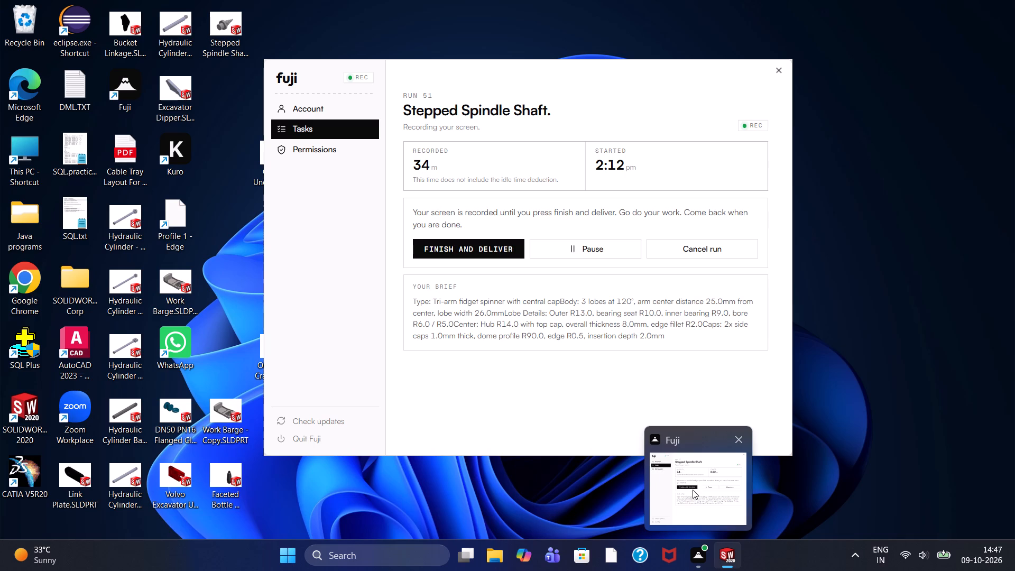
pyautogui.scroll(-3, 513, 233)
pyautogui.scroll(4, 513, 233)
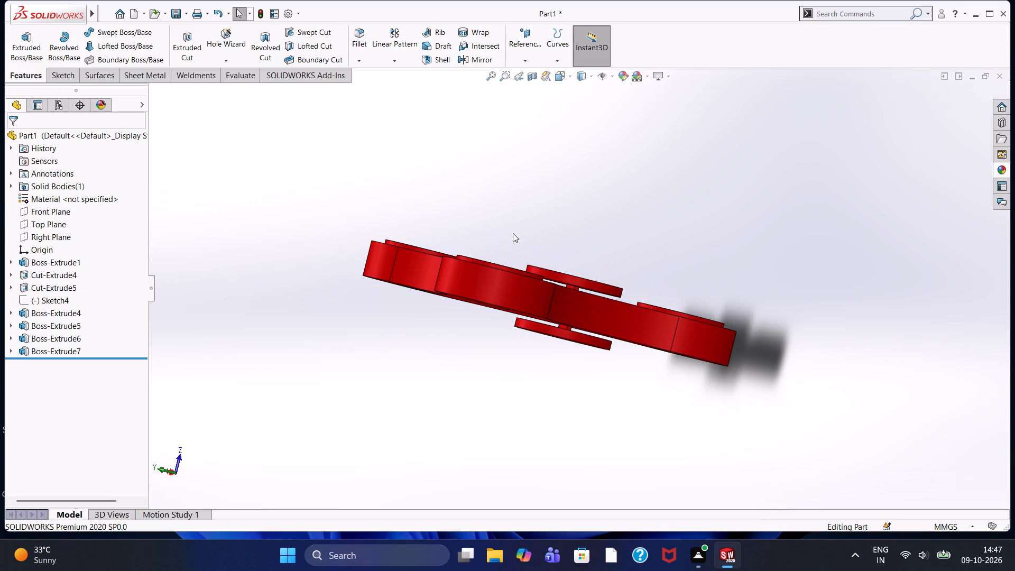
pyautogui.moveTo(489, 169); pyautogui.dragTo(484, 201, button='middle')
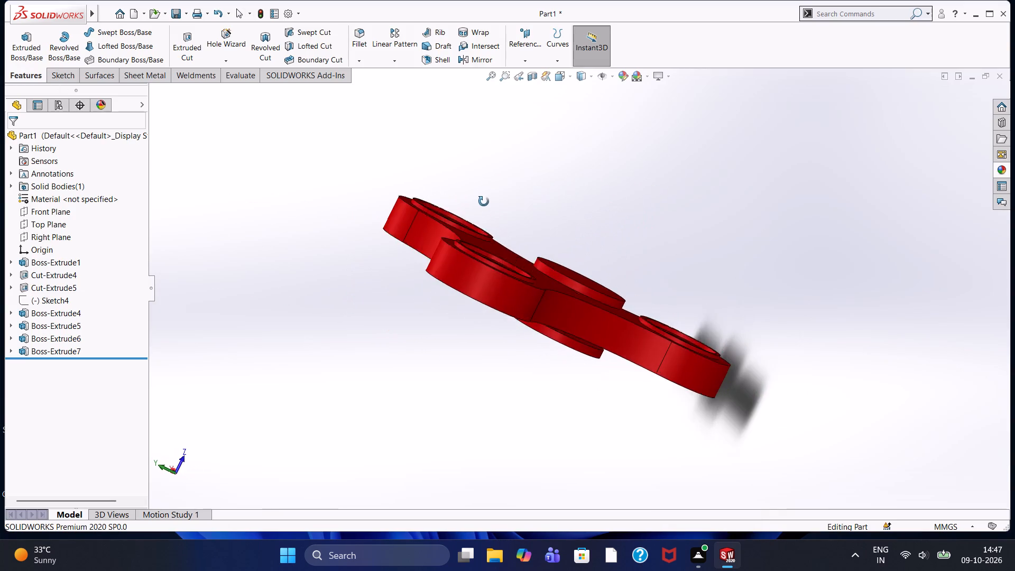
pyautogui.moveTo(484, 201); pyautogui.dragTo(438, 243, button='middle')
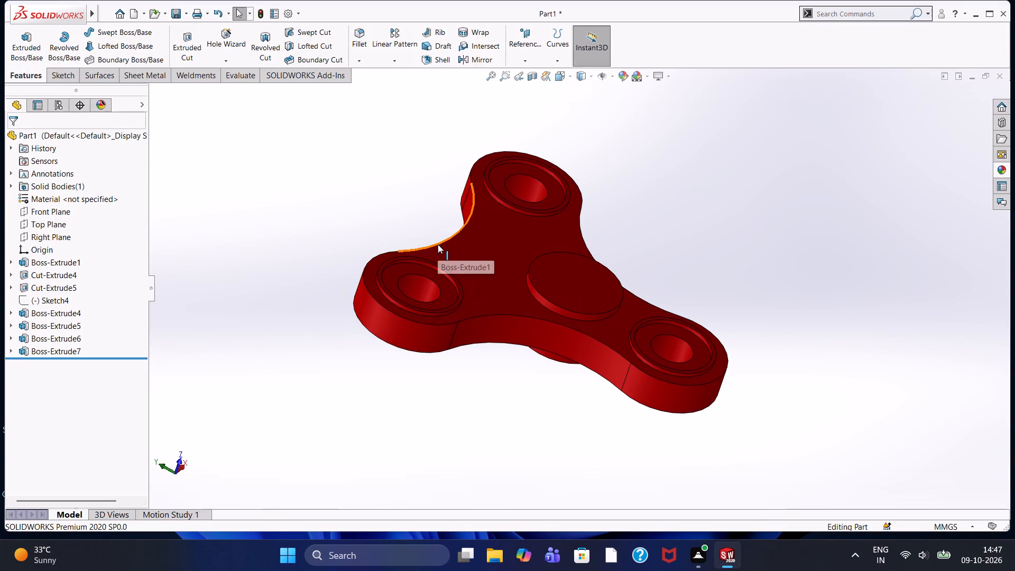
pyautogui.scroll(2, 438, 288)
pyautogui.scroll(-8, 476, 298)
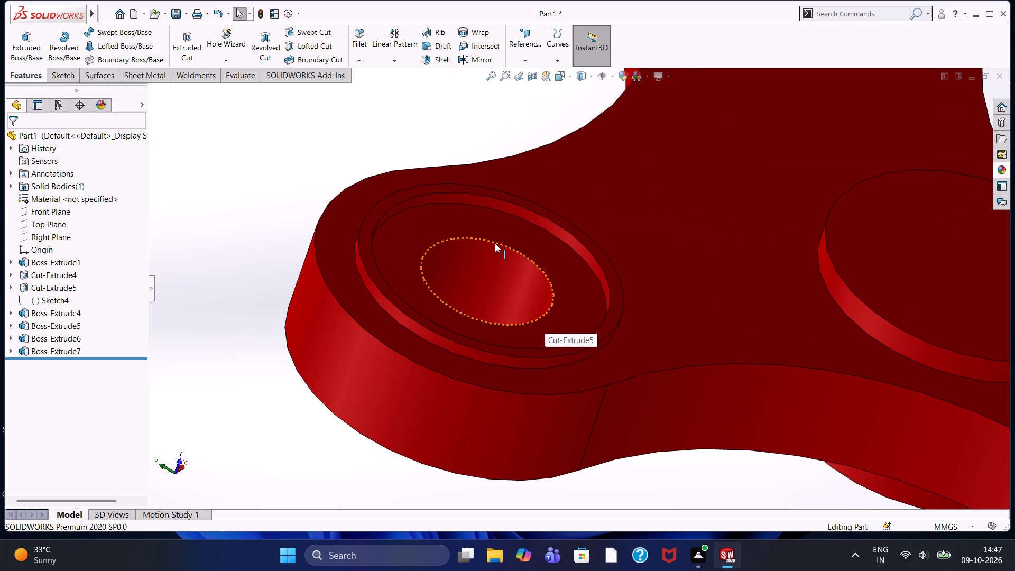
pyautogui.scroll(-2, 495, 243)
# Fillet both circular outer edges of the front cap with a 0.5 mm symmetric radius.
pyautogui.click(410, 100)
pyautogui.doubleClick(357, 41)
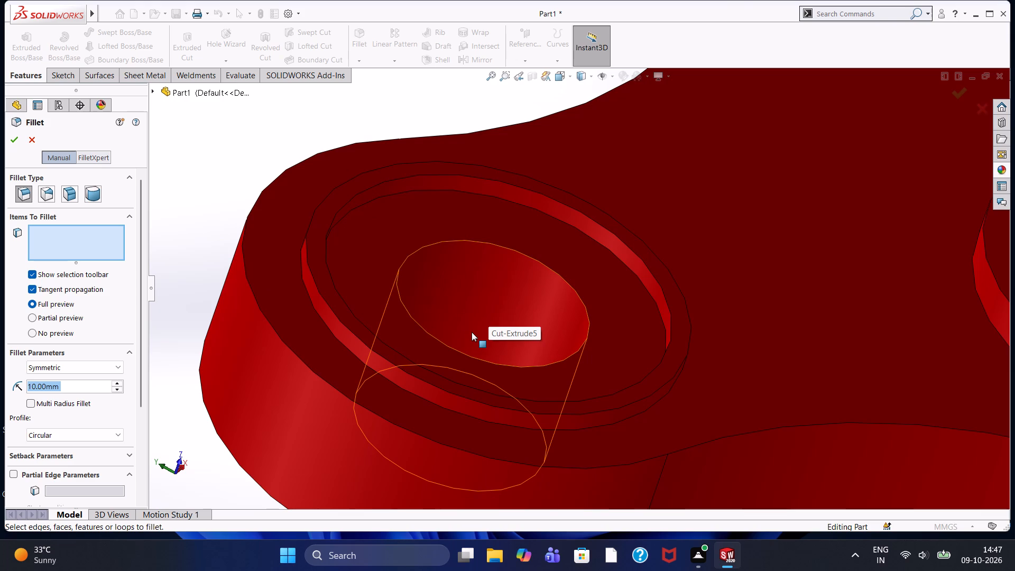
pyautogui.scroll(-1, 472, 332)
pyautogui.scroll(1, 472, 332)
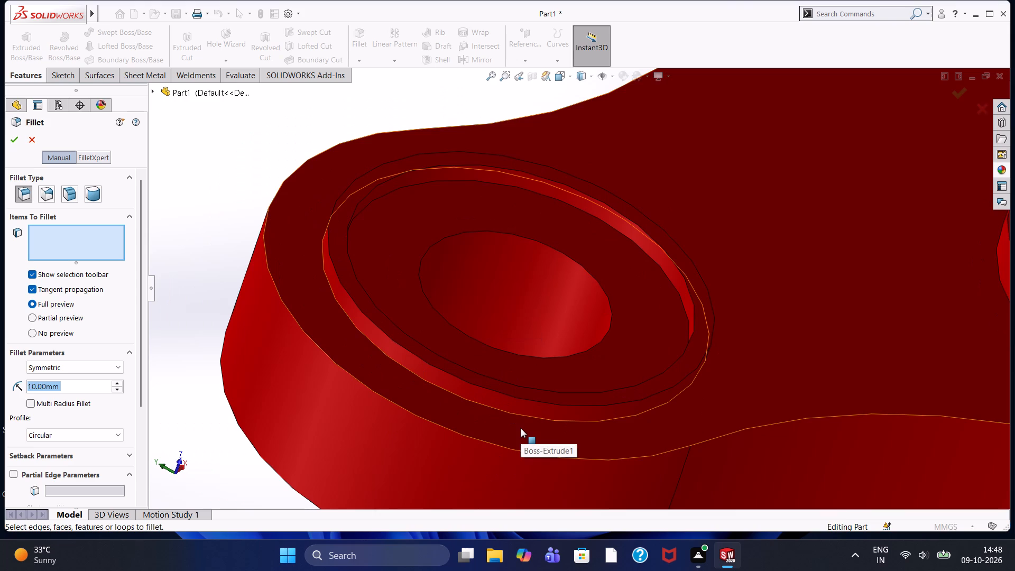
pyautogui.scroll(4, 540, 338)
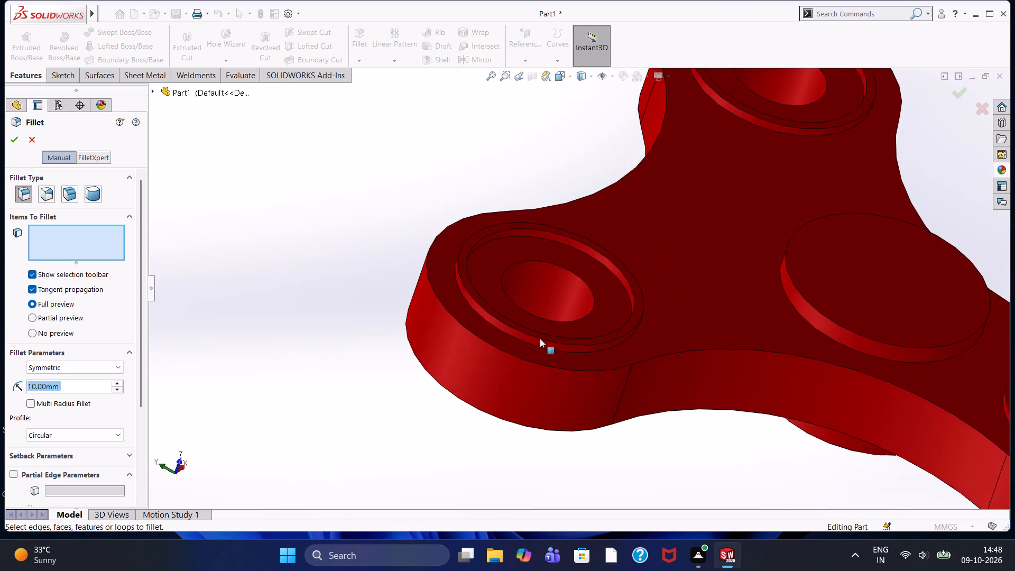
pyautogui.scroll(1, 958, 322)
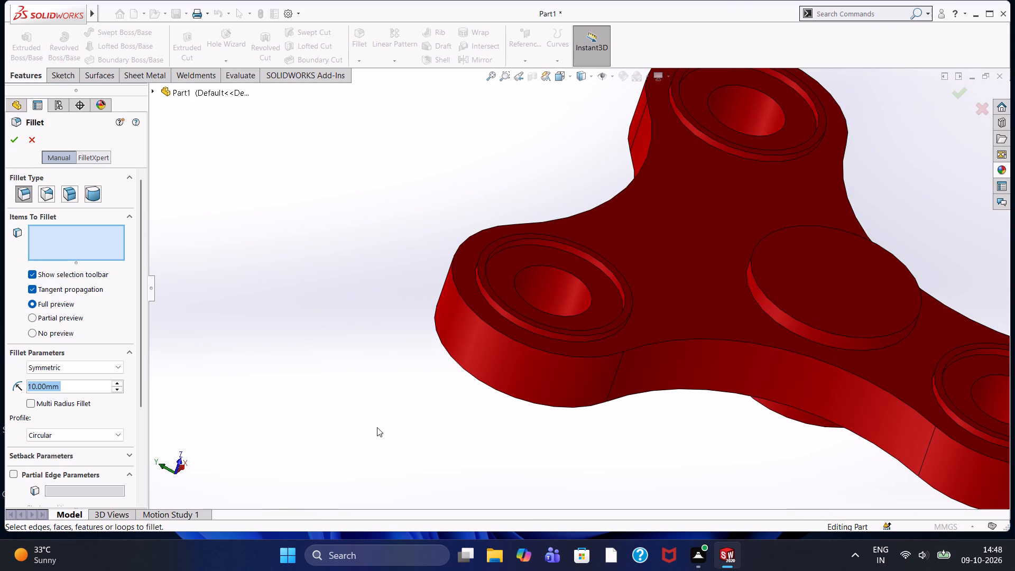
pyautogui.press('0')
pyautogui.press('.')
pyautogui.press('5')
pyautogui.press('Return')
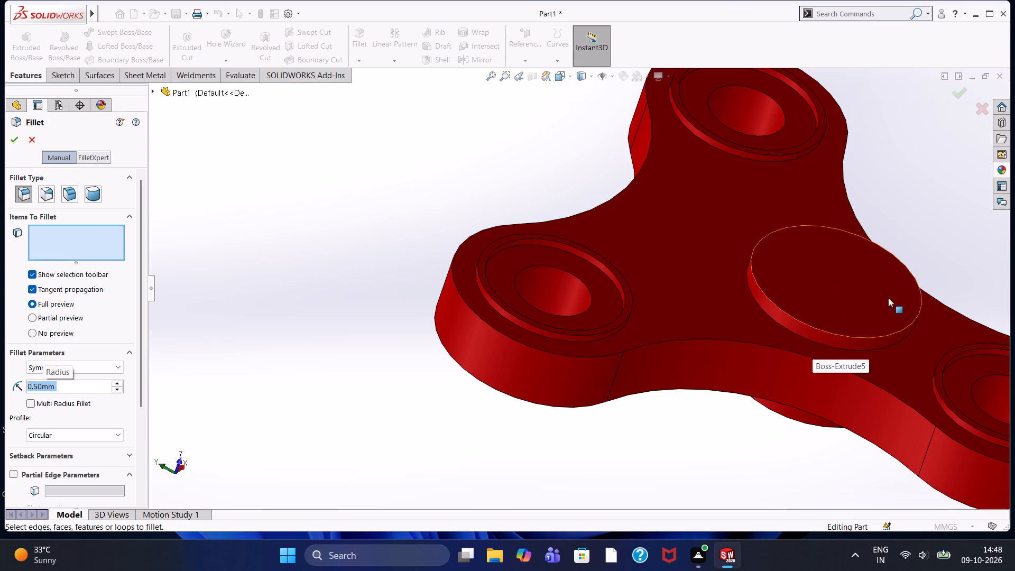
pyautogui.moveTo(925, 202); pyautogui.dragTo(920, 102, button='middle')
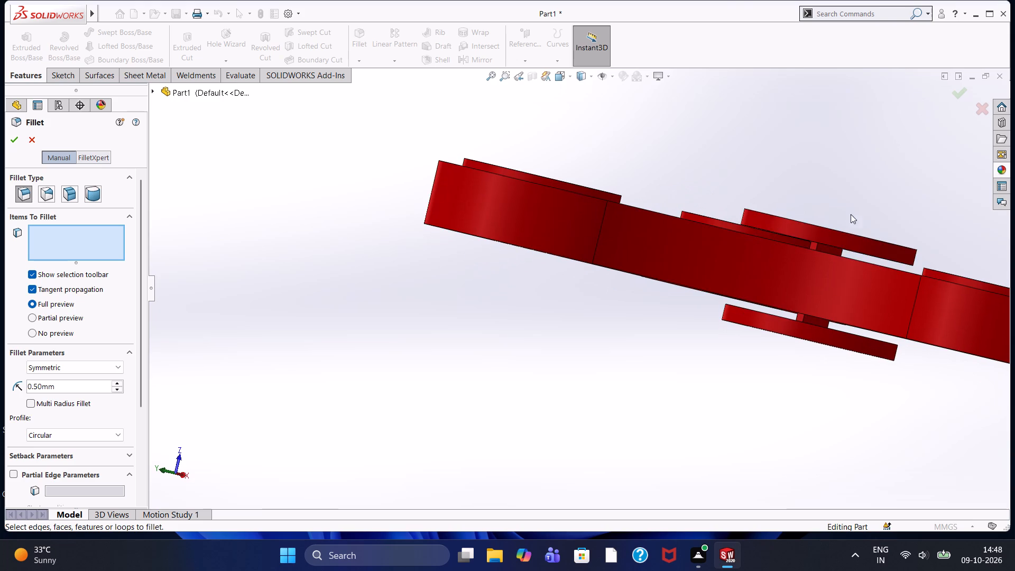
pyautogui.click(854, 253)
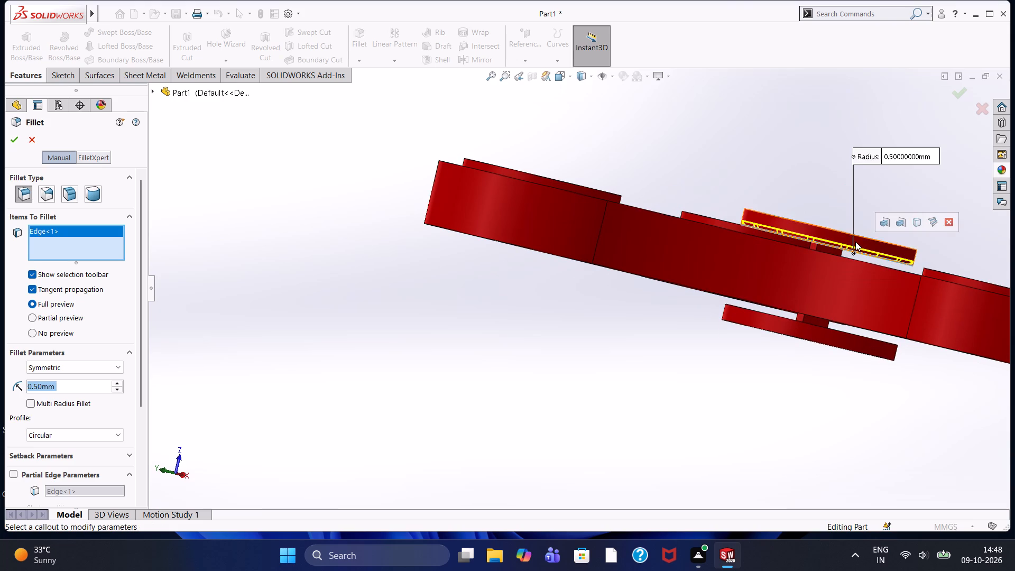
pyautogui.click(855, 236)
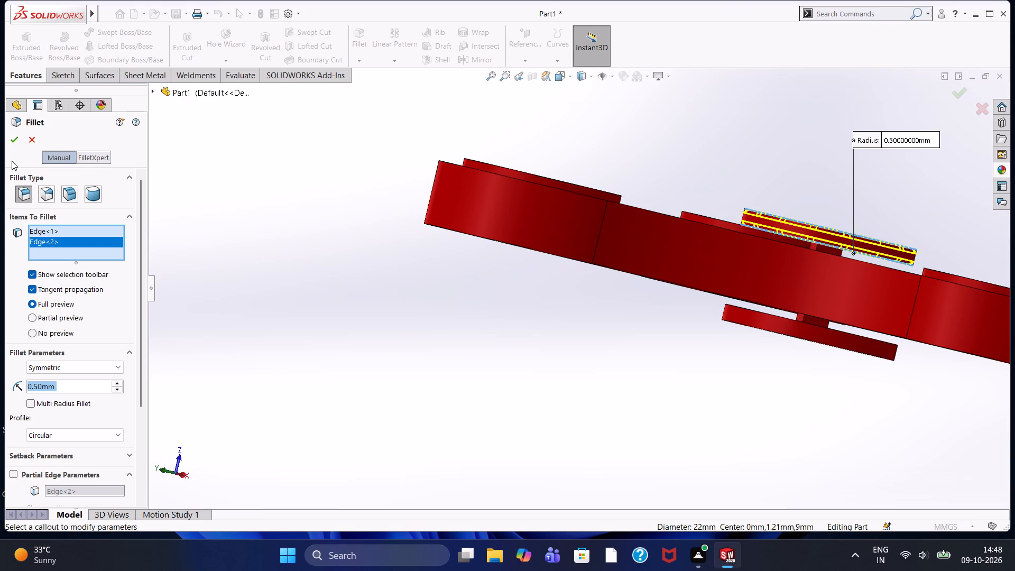
pyautogui.click(14, 145)
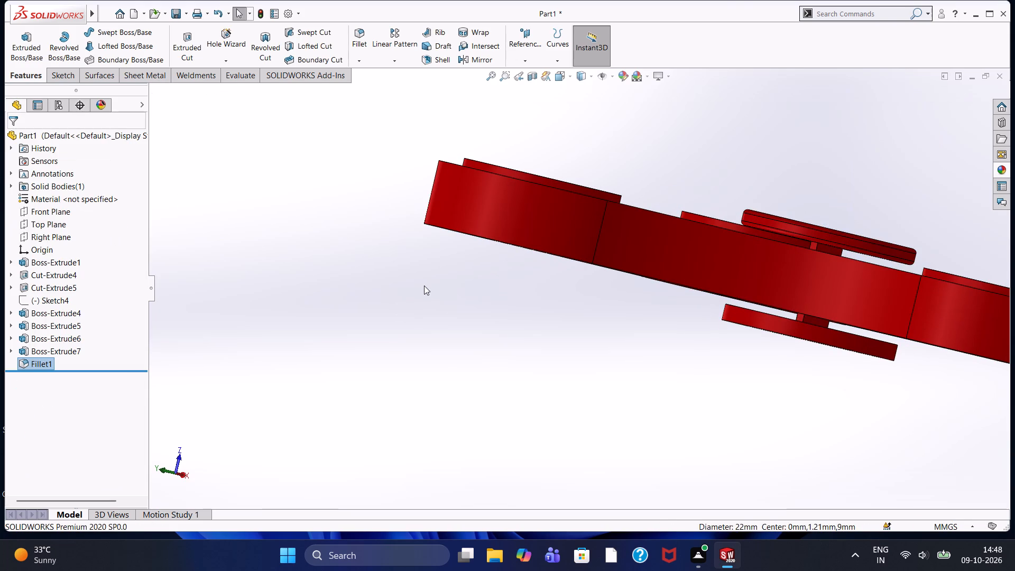
# Fillet both circular outer edges of the back cap with a 0.5 mm radius.
pyautogui.moveTo(424, 285); pyautogui.dragTo(442, 373, button='middle')
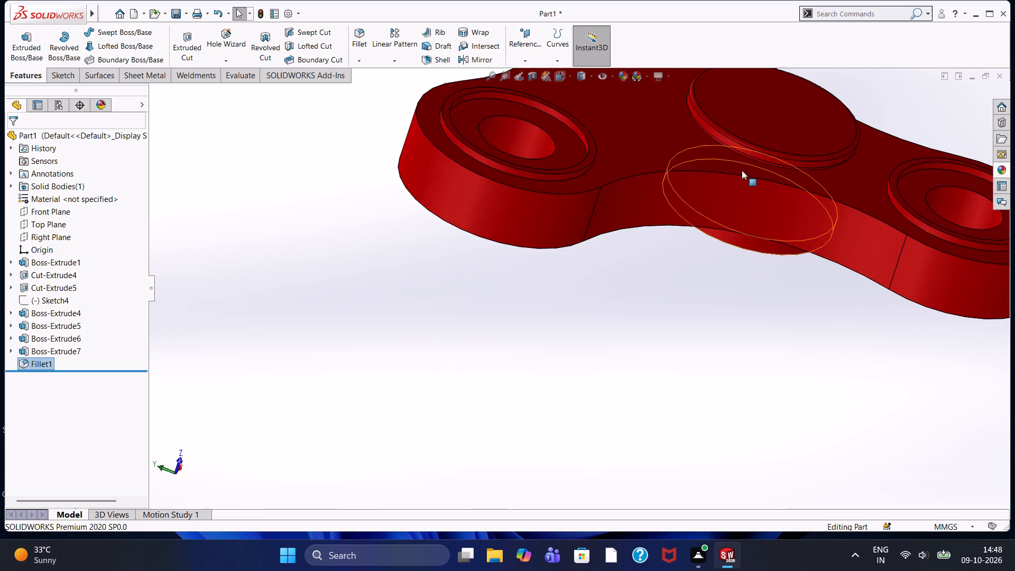
pyautogui.scroll(-5, 740, 99)
pyautogui.scroll(3, 724, 163)
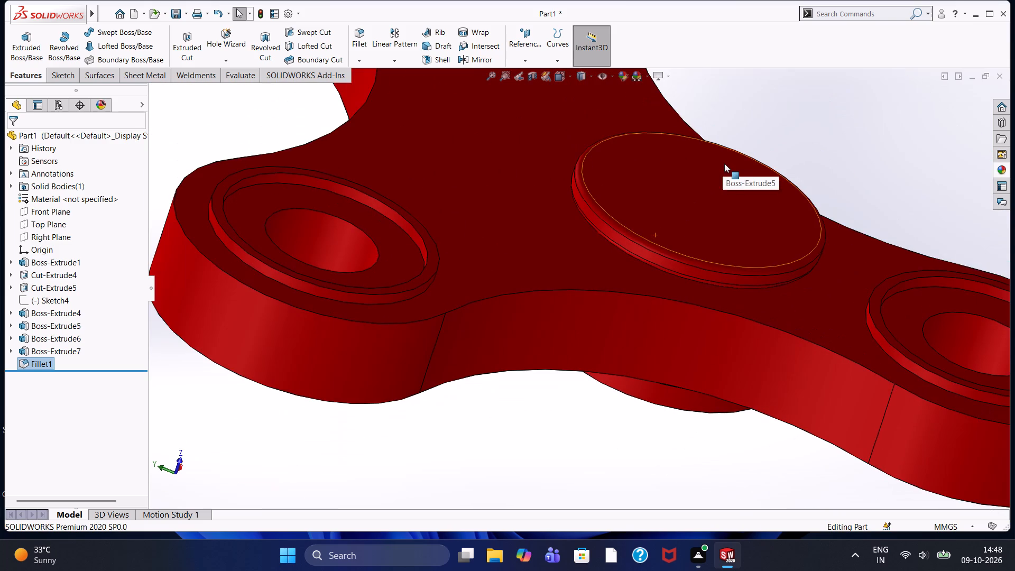
pyautogui.scroll(-1, 687, 364)
pyautogui.scroll(3, 670, 360)
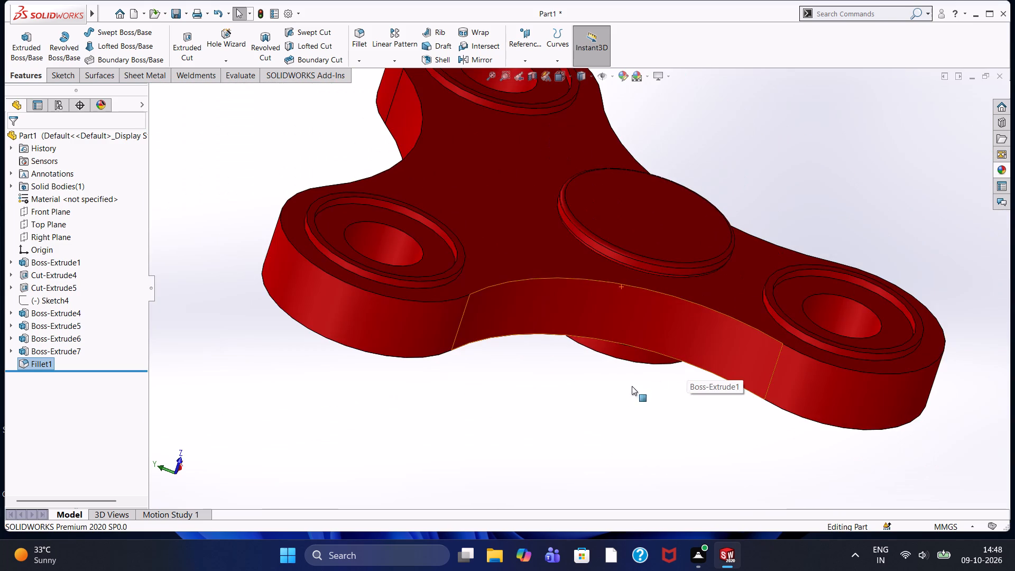
pyautogui.moveTo(593, 426); pyautogui.dragTo(579, 342, button='middle')
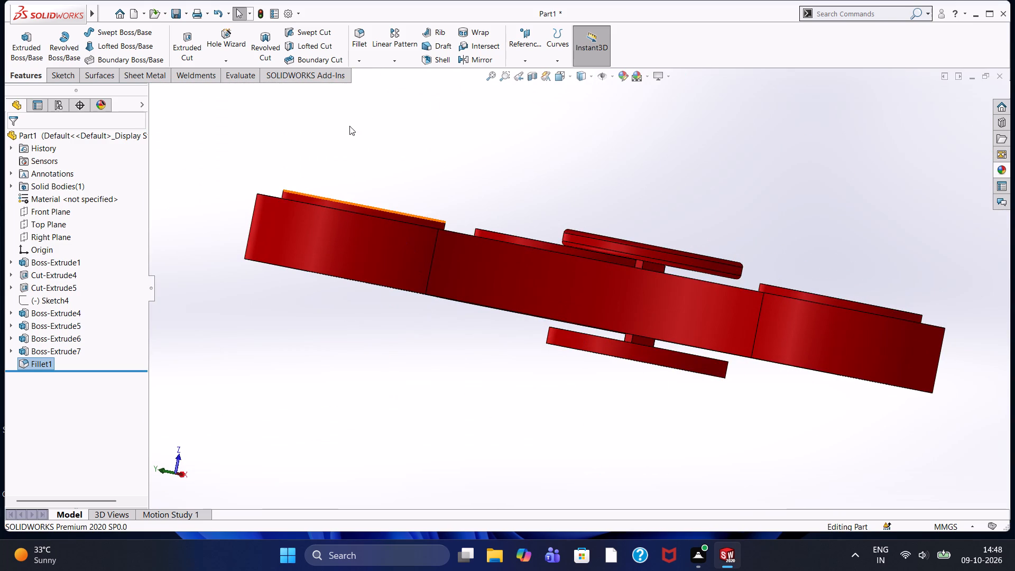
pyautogui.click(363, 30)
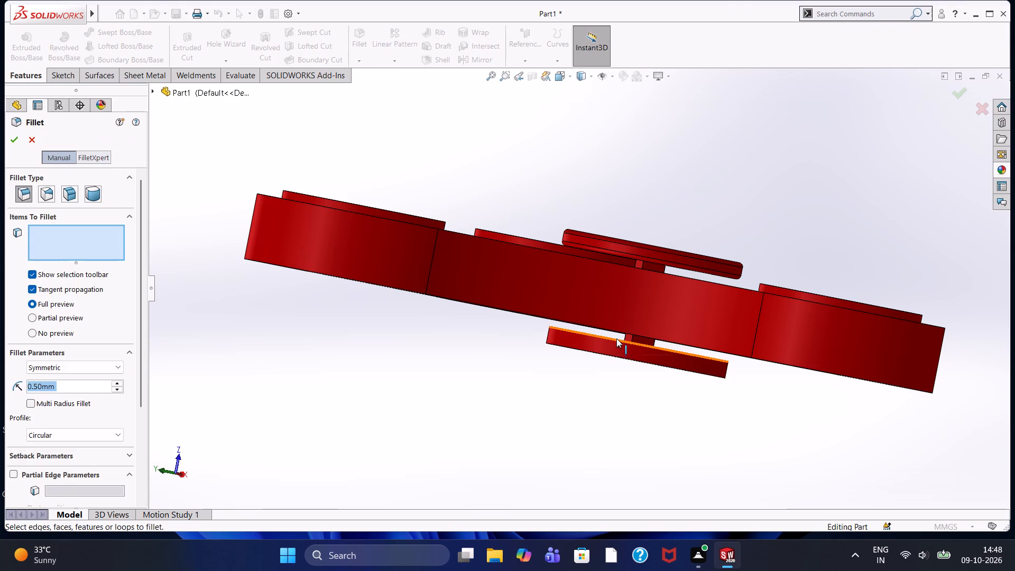
pyautogui.click(616, 338)
pyautogui.click(610, 354)
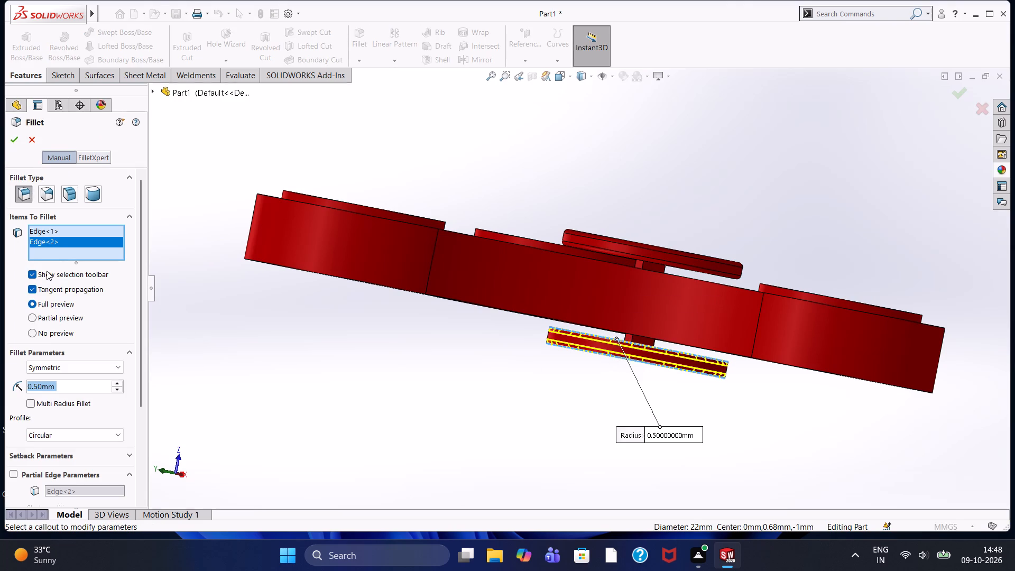
pyautogui.click(16, 138)
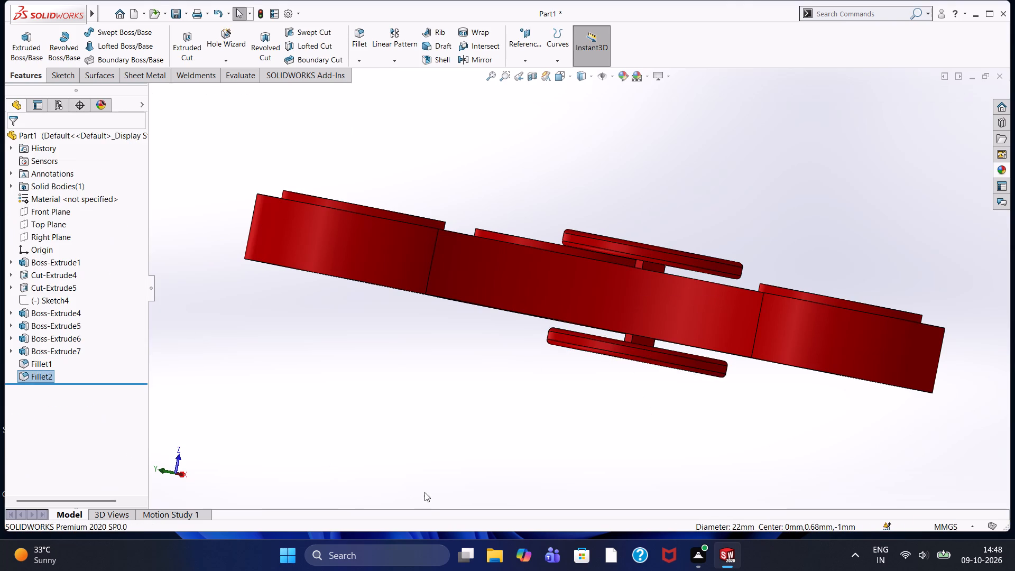
pyautogui.click(421, 427)
# Examine the rounded edges of both caps from the side and at an angle.
pyautogui.moveTo(437, 393); pyautogui.dragTo(491, 467, button='middle')
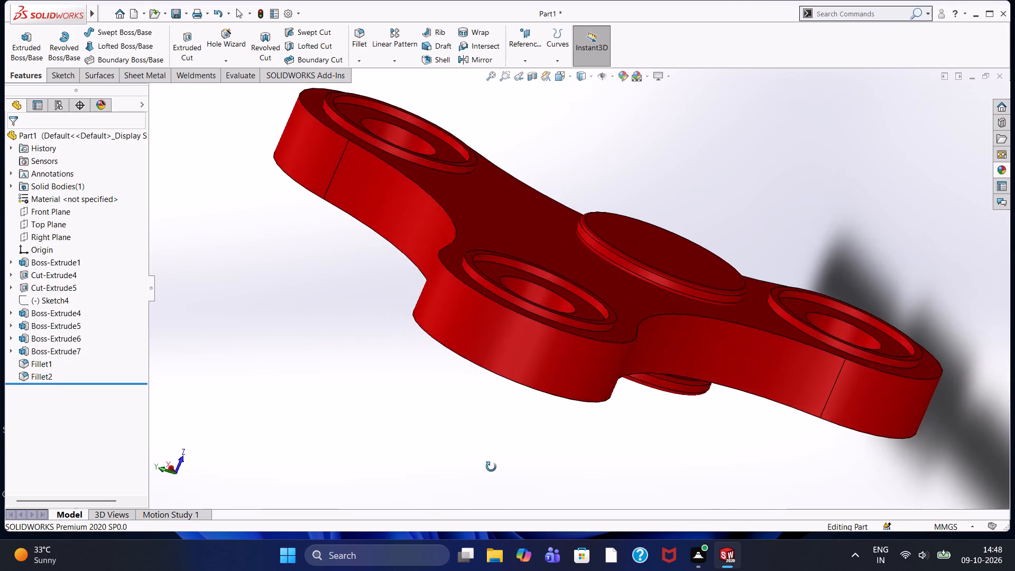
pyautogui.moveTo(491, 467); pyautogui.dragTo(476, 408, button='middle')
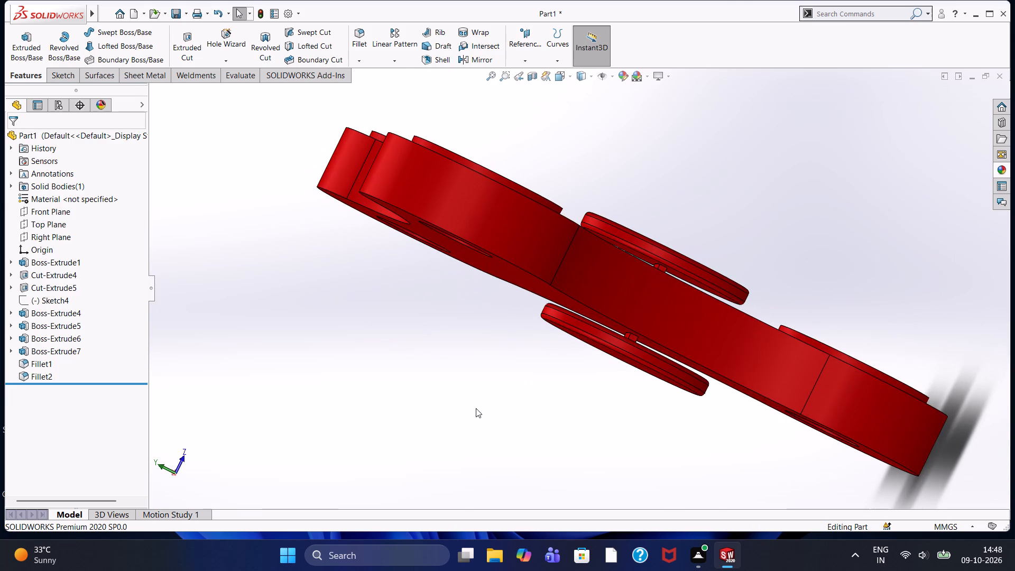
pyautogui.scroll(-1, 476, 408)
pyautogui.scroll(1, 476, 408)
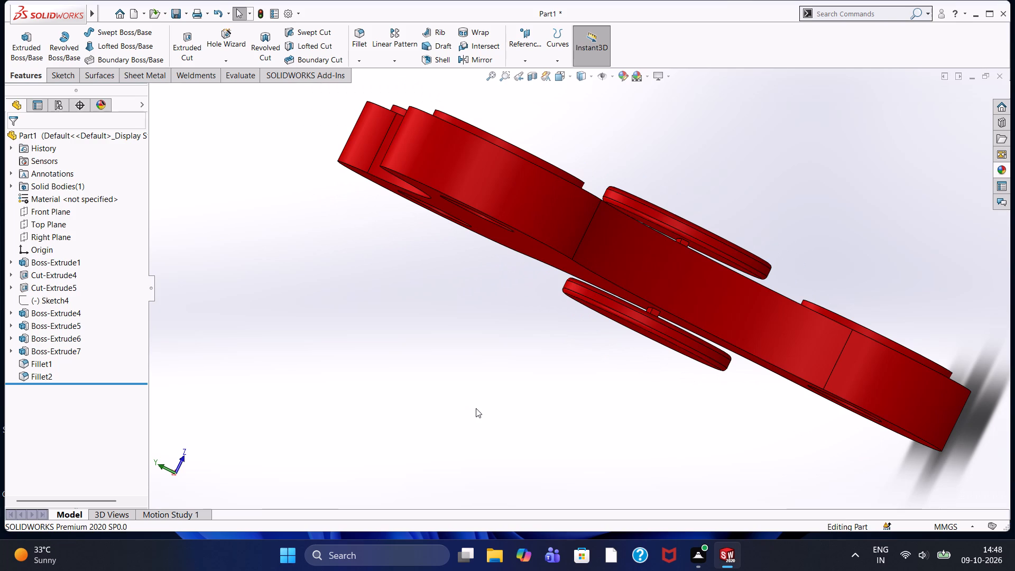
pyautogui.scroll(-1, 453, 291)
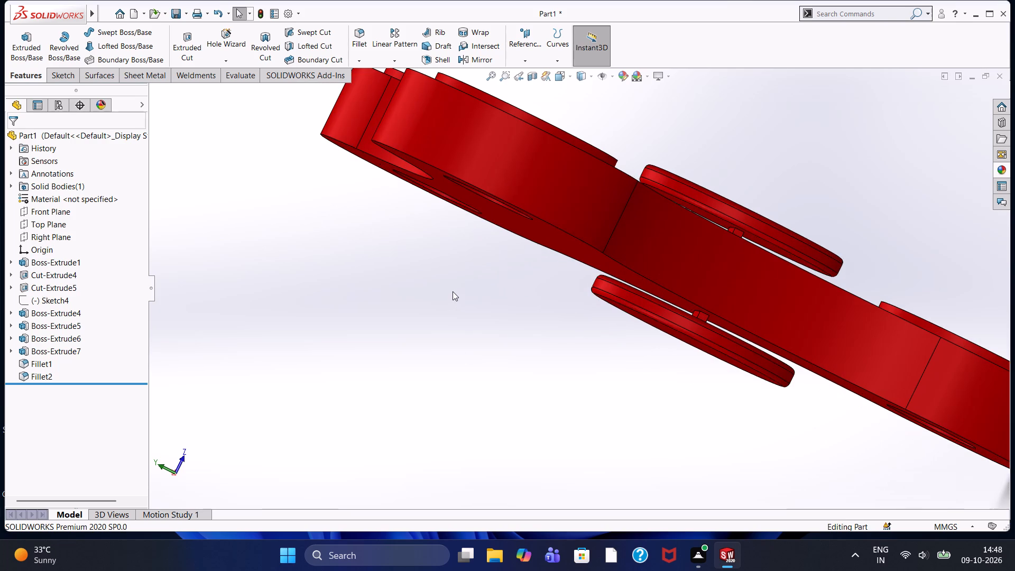
pyautogui.scroll(2, 453, 291)
pyautogui.moveTo(465, 287); pyautogui.dragTo(410, 373, button='middle')
pyautogui.scroll(3, 522, 210)
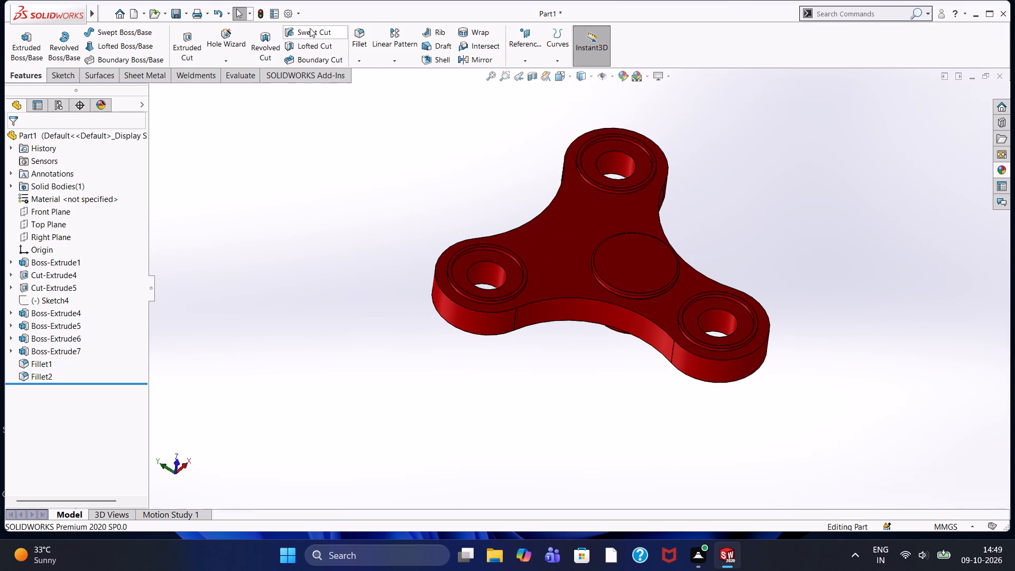
# Fillet the front edge of one lobe's through hole with a 0.5 mm radius and inspect it up close.
pyautogui.click(361, 31)
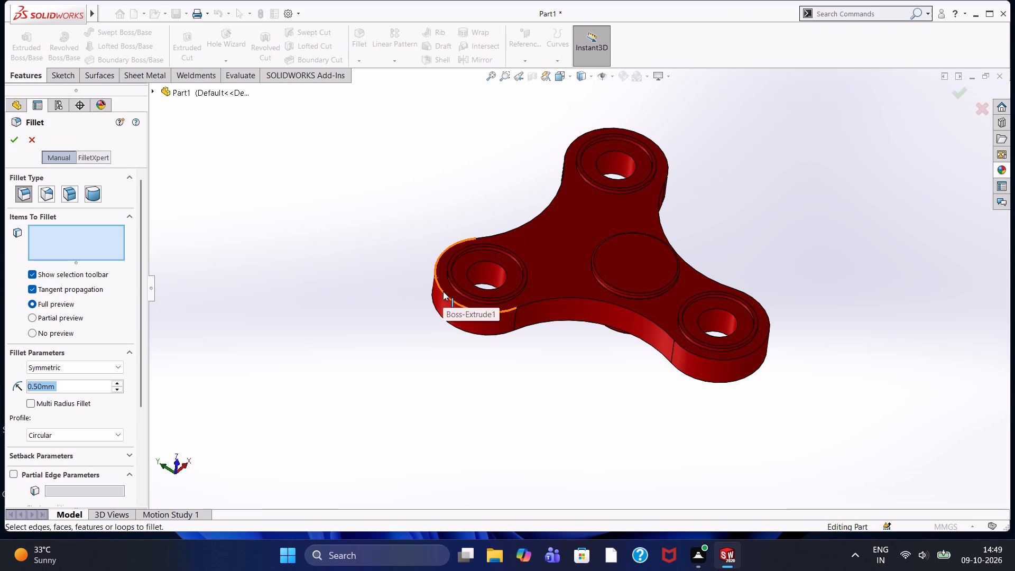
pyautogui.click(492, 260)
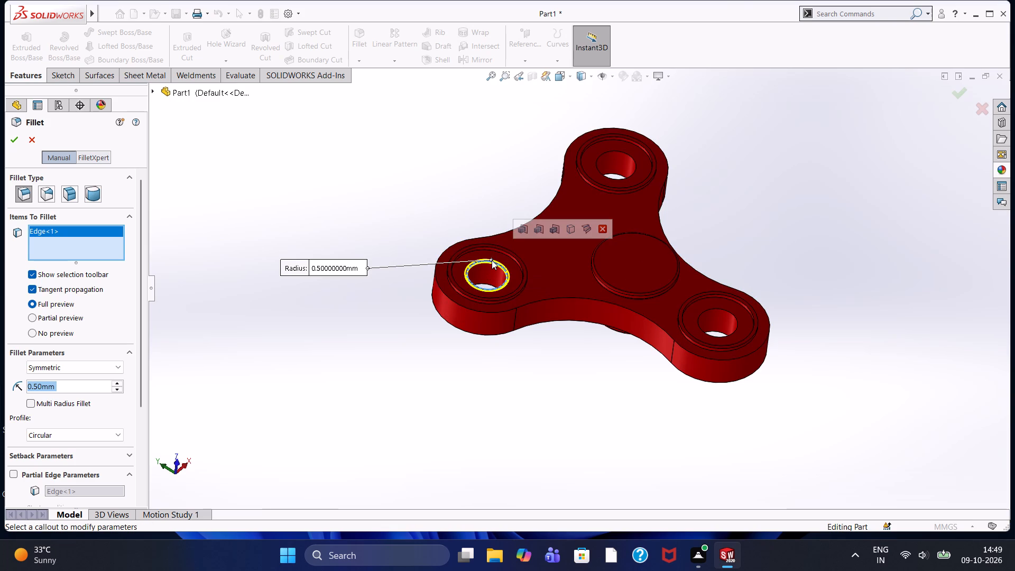
pyautogui.scroll(-4, 494, 253)
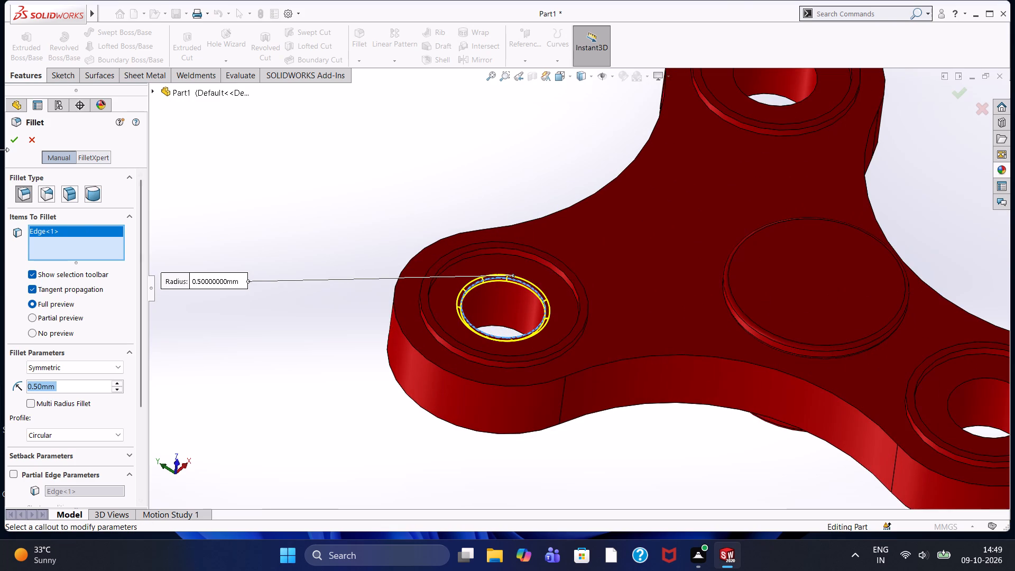
pyautogui.click(10, 141)
pyautogui.scroll(-8, 541, 301)
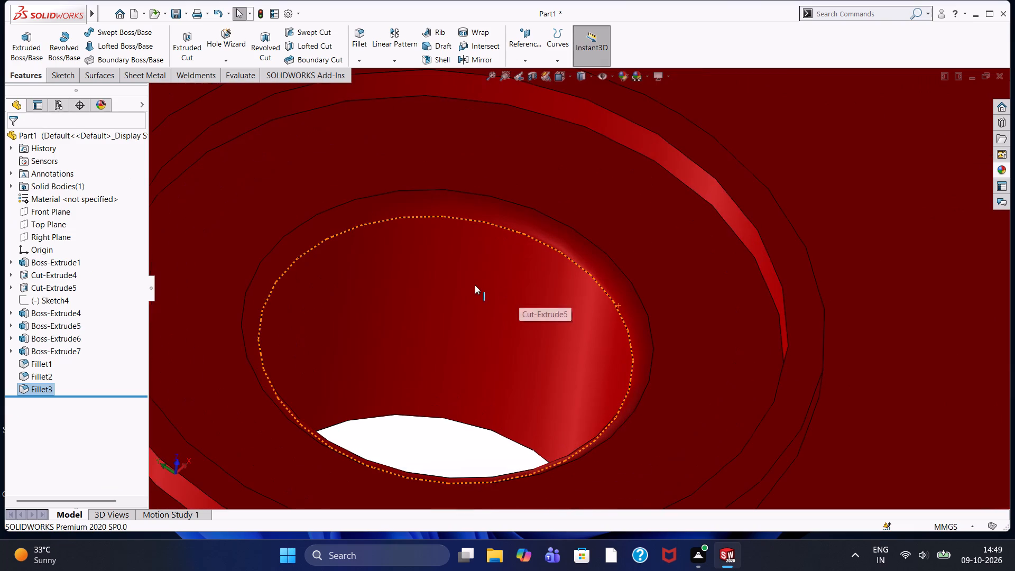
pyautogui.scroll(4, 472, 314)
pyautogui.scroll(4, 425, 274)
pyautogui.click(388, 180)
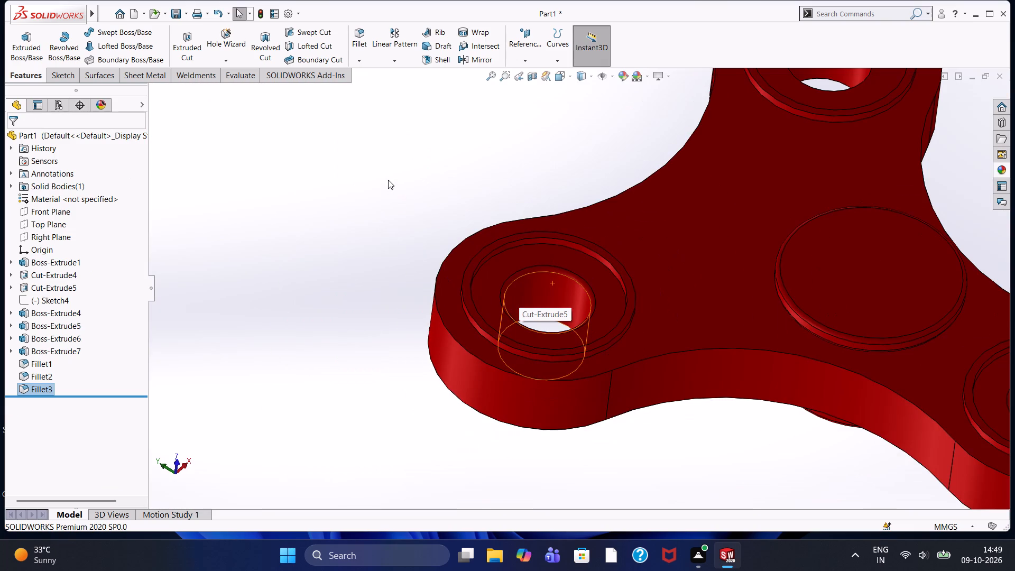
# Fillet the front edge of the second lobe's through hole with a 0.5 mm symmetric radius.
pyautogui.moveTo(388, 180); pyautogui.dragTo(381, 268, button='middle')
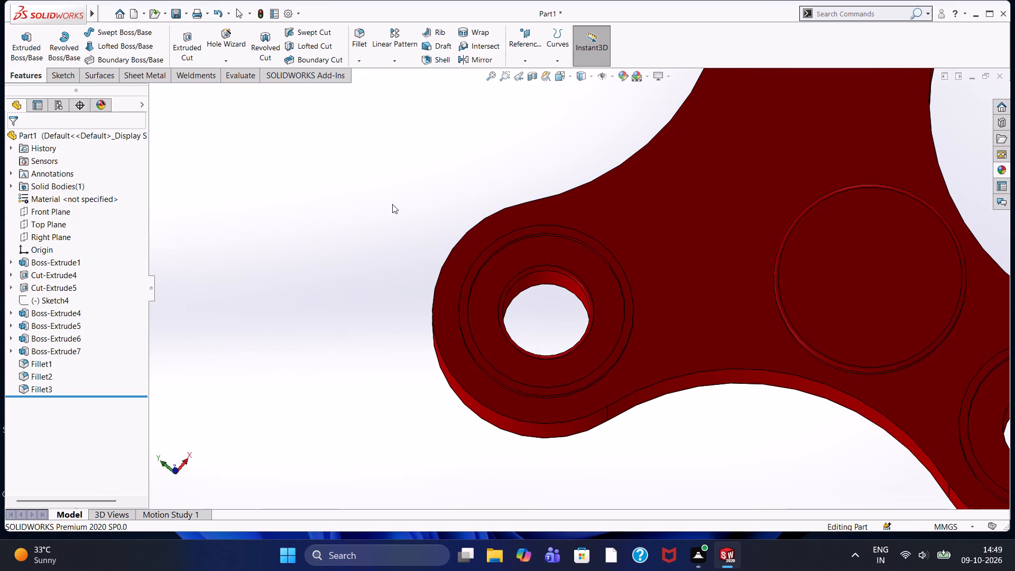
pyautogui.moveTo(392, 204); pyautogui.dragTo(420, 136, button='middle')
pyautogui.scroll(1, 392, 204)
pyautogui.scroll(2, 597, 143)
pyautogui.scroll(-3, 672, 130)
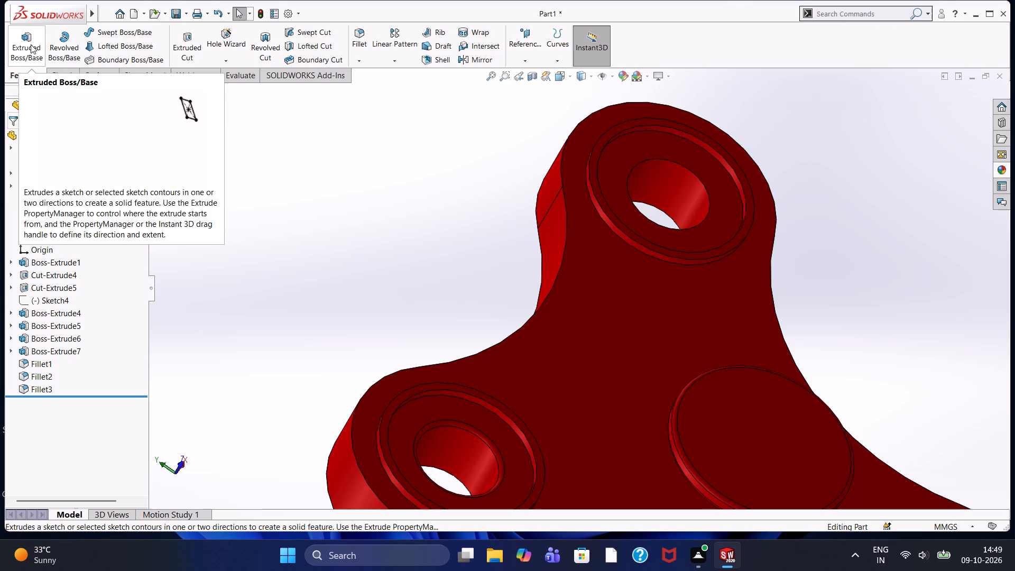
pyautogui.click(368, 38)
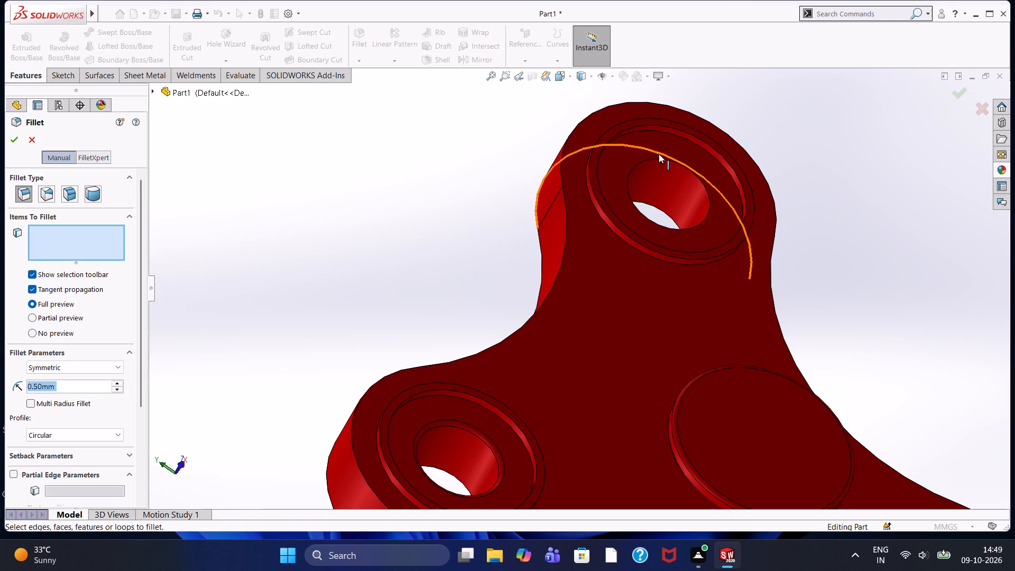
pyautogui.click(663, 160)
pyautogui.scroll(2, 668, 207)
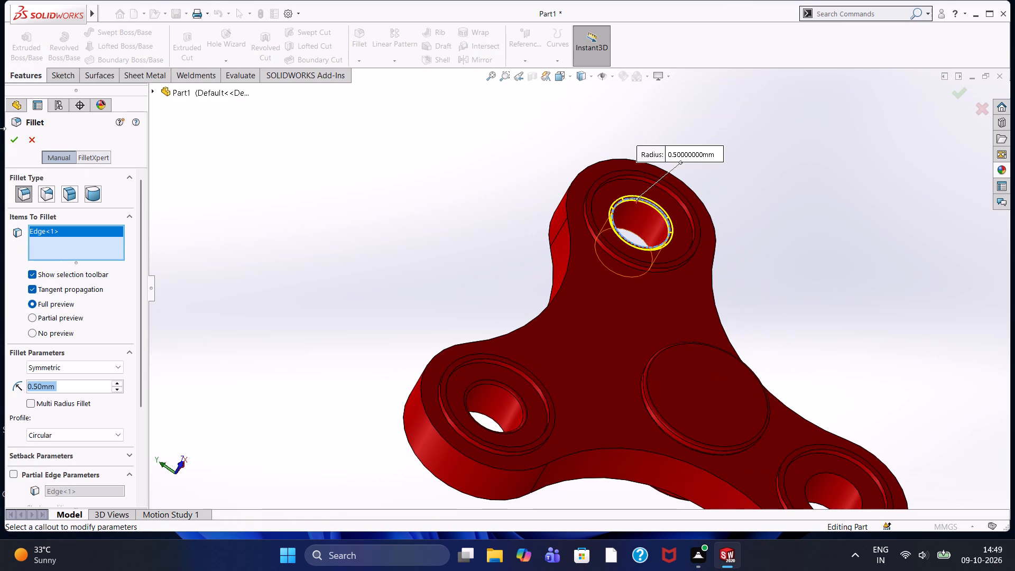
pyautogui.click(20, 143)
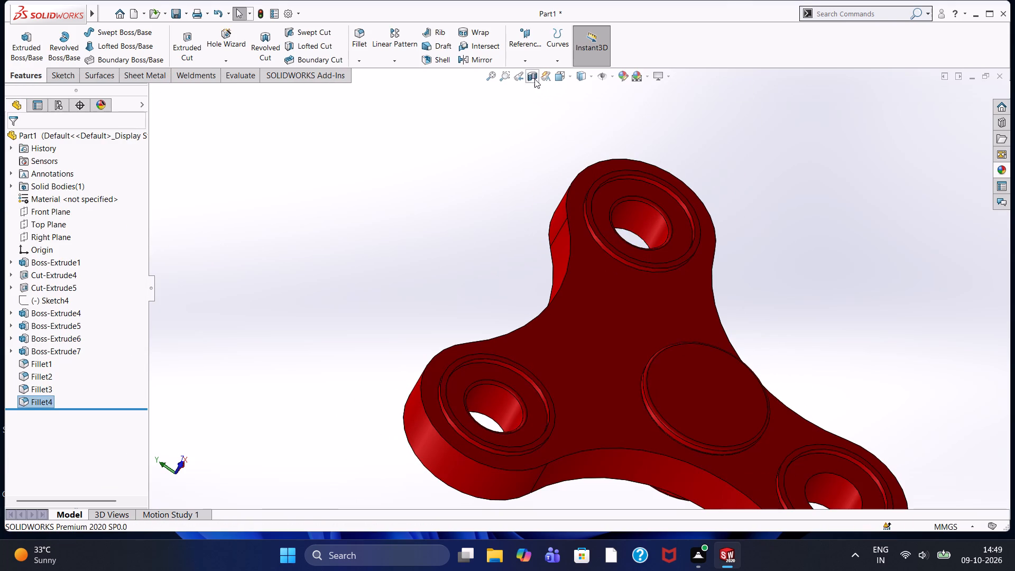
# Fillet the front edge of the third, still unrounded lobe's through hole with a 0.5 mm symmetric radius.
pyautogui.click(364, 35)
pyautogui.scroll(2, 779, 410)
pyautogui.scroll(-3, 781, 431)
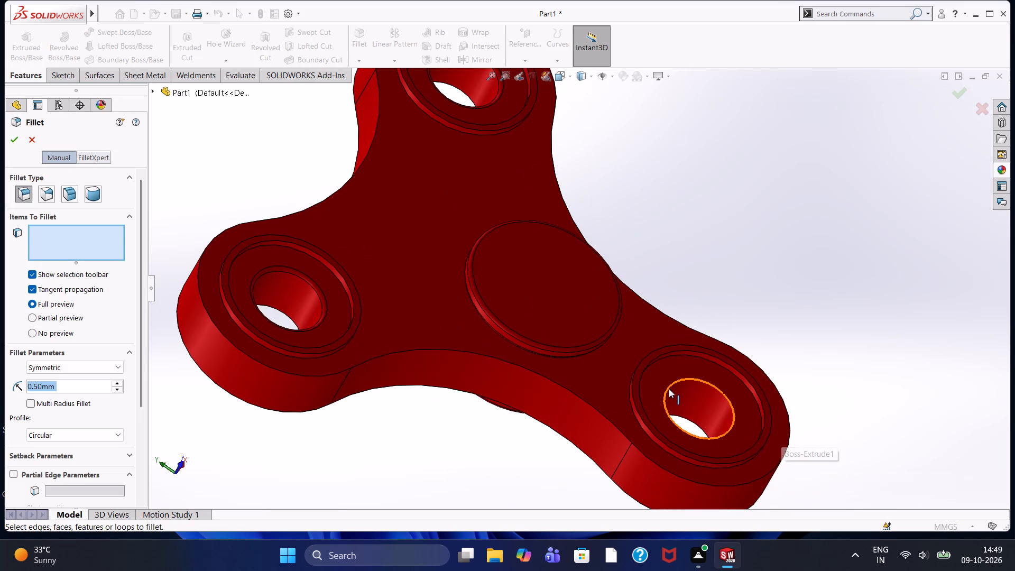
pyautogui.click(669, 388)
pyautogui.click(9, 143)
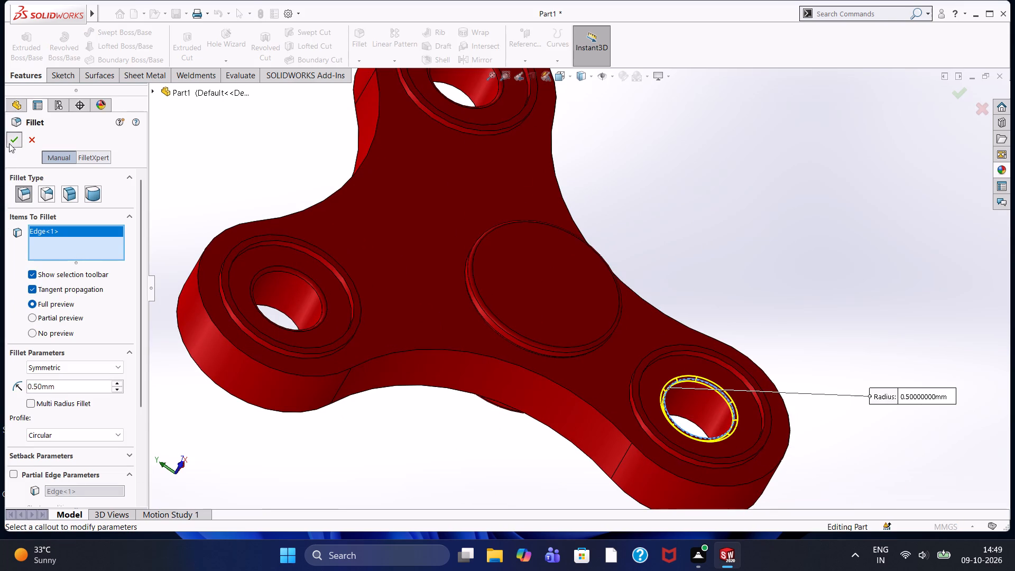
pyautogui.click(306, 176)
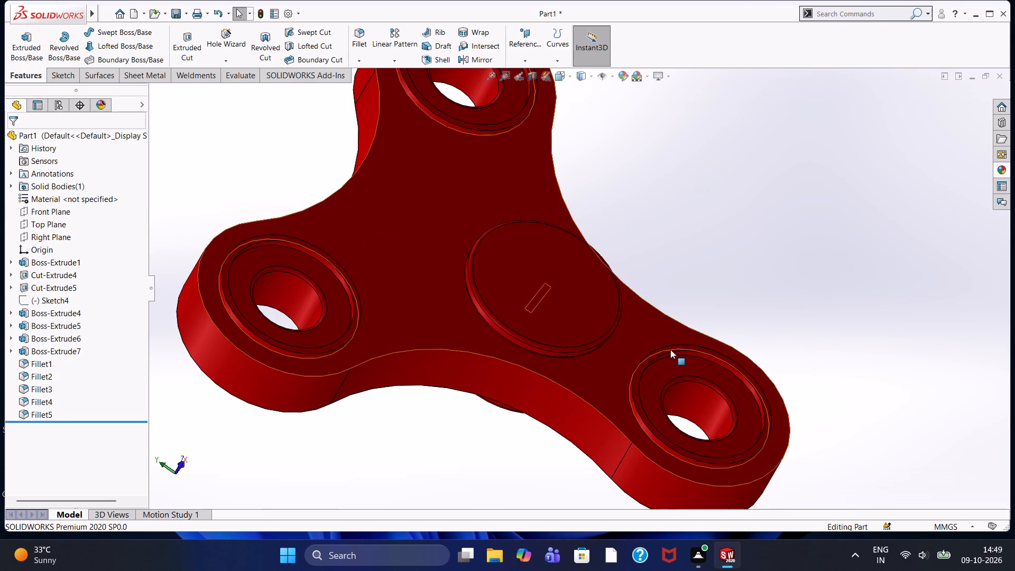
# Fillet the inner top edge of the raised ring around the third lobe's hole with a 0.5 mm radius and inspect it.
pyautogui.scroll(-4, 775, 407)
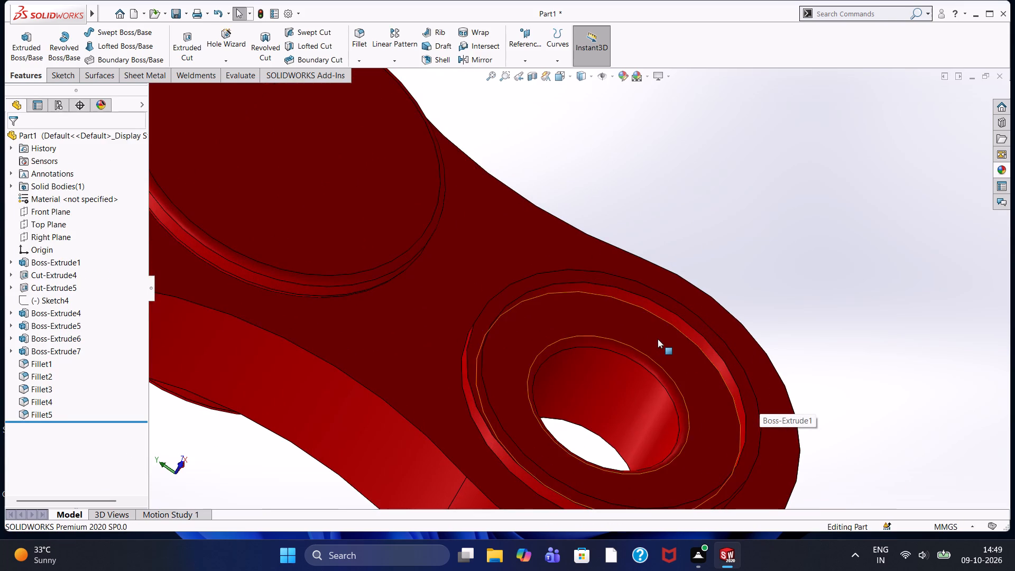
pyautogui.scroll(-3, 658, 339)
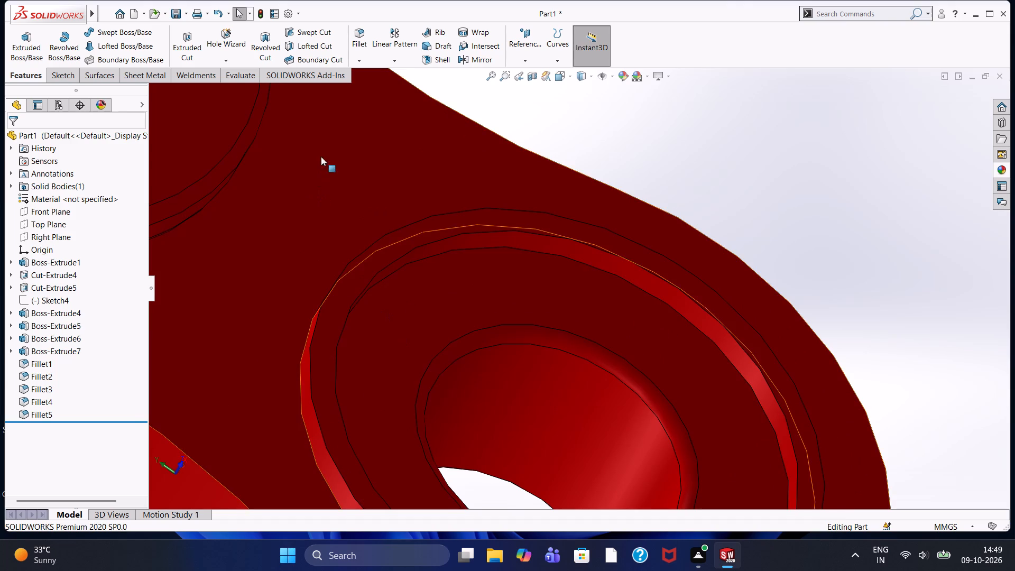
pyautogui.click(359, 35)
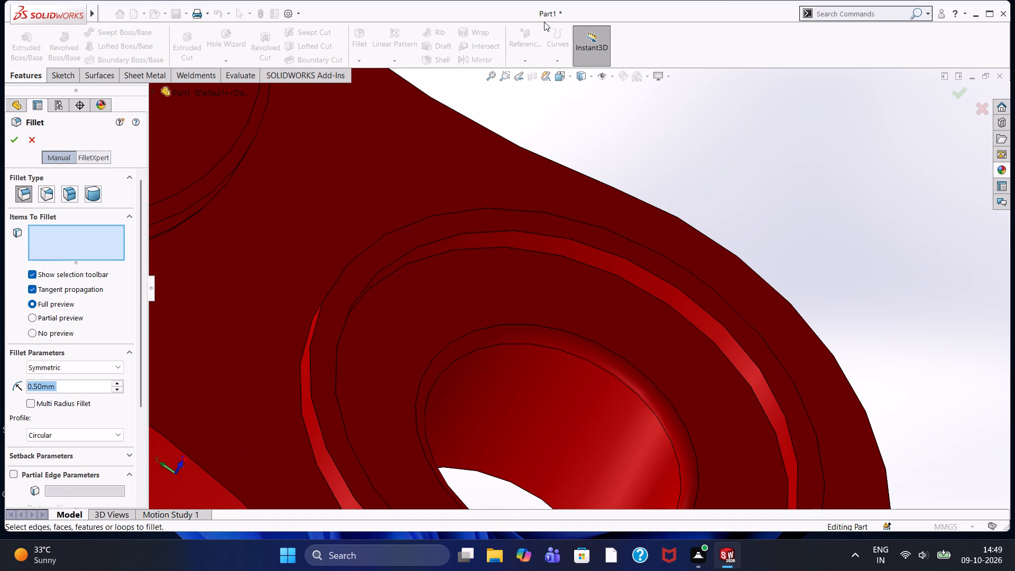
pyautogui.click(564, 236)
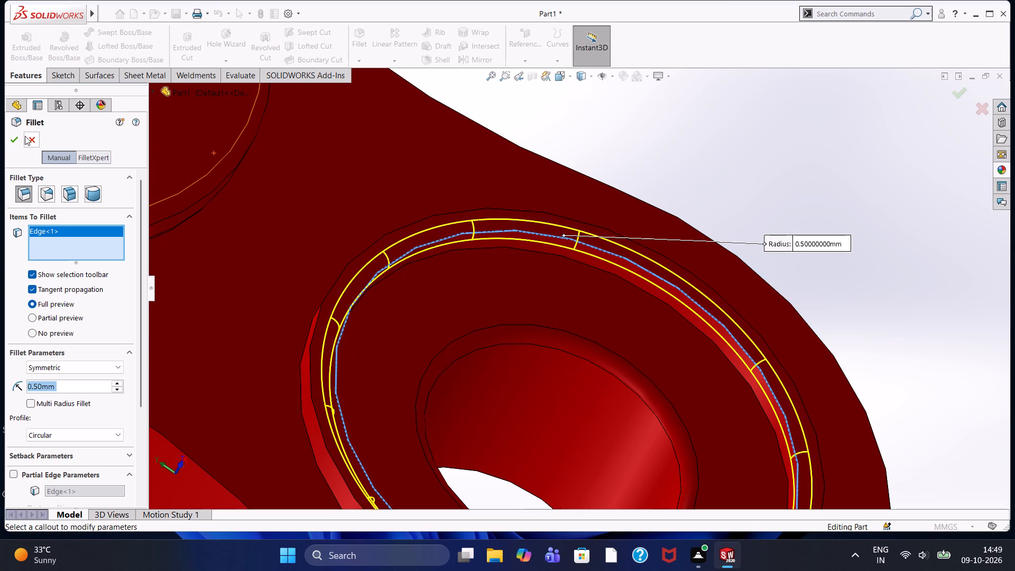
pyautogui.click(6, 145)
pyautogui.scroll(3, 376, 164)
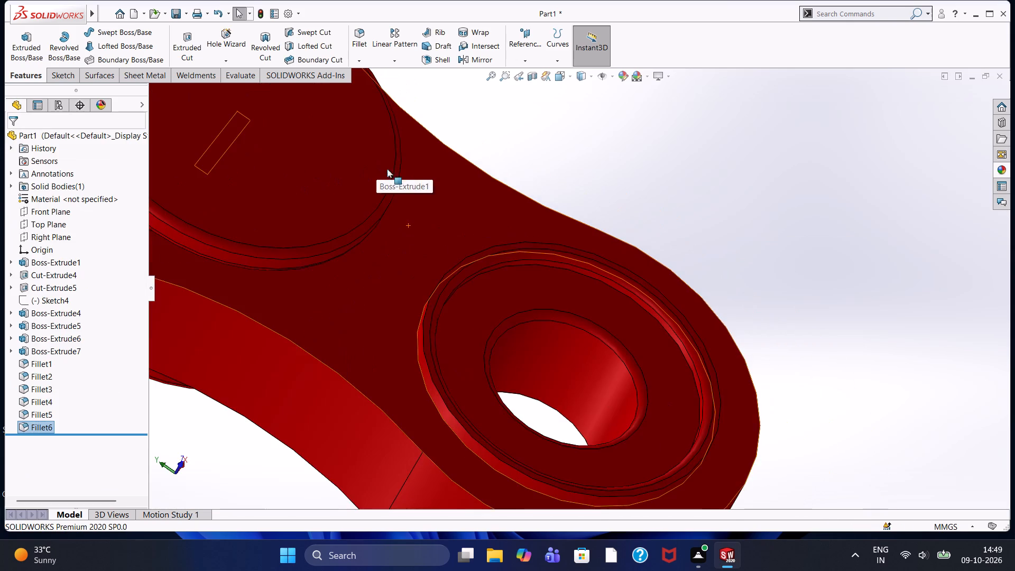
pyautogui.scroll(-2, 509, 186)
pyautogui.scroll(3, 613, 228)
pyautogui.scroll(-2, 628, 207)
pyautogui.scroll(3, 655, 199)
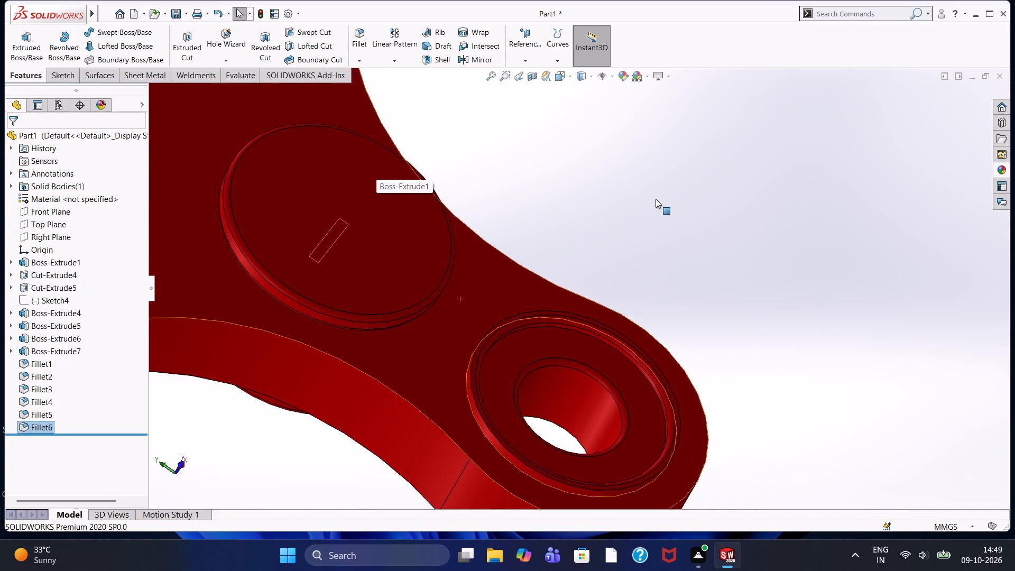
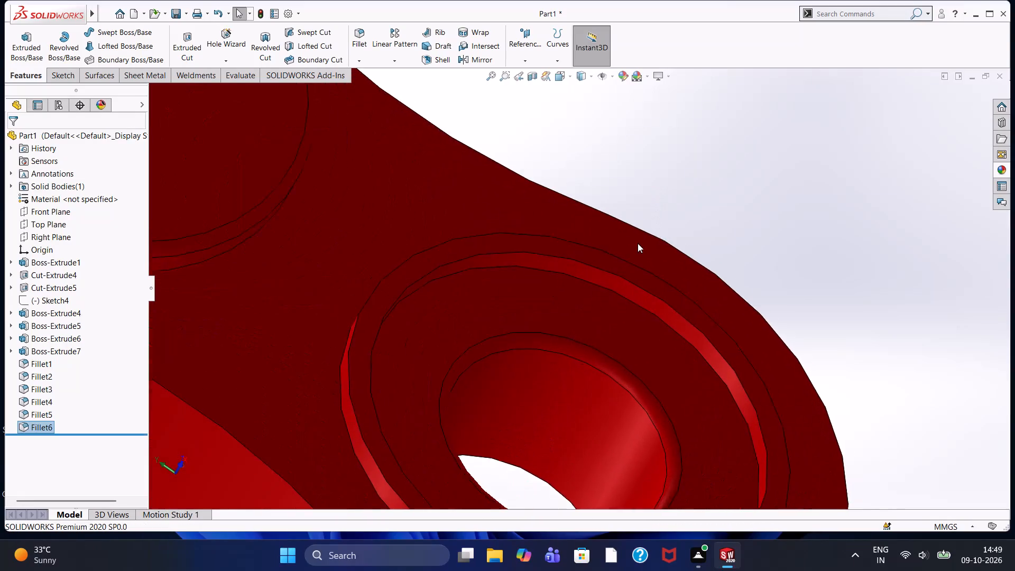
# Fillet both the outer and inner top edges of the raised ring around the third lobe's hole with a 0.5 mm symmetric radius.
pyautogui.scroll(-3, 638, 243)
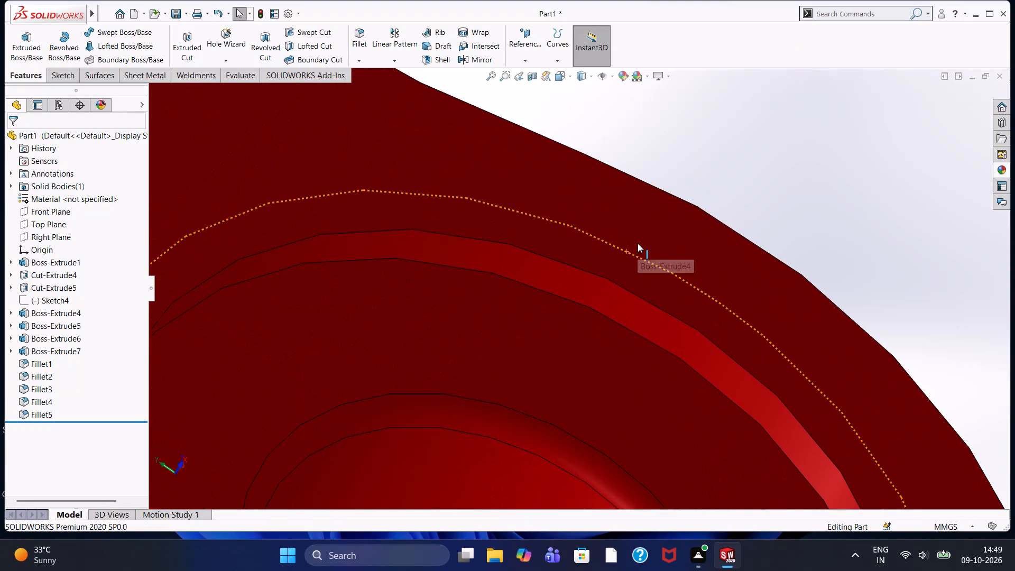
pyautogui.scroll(14, 638, 243)
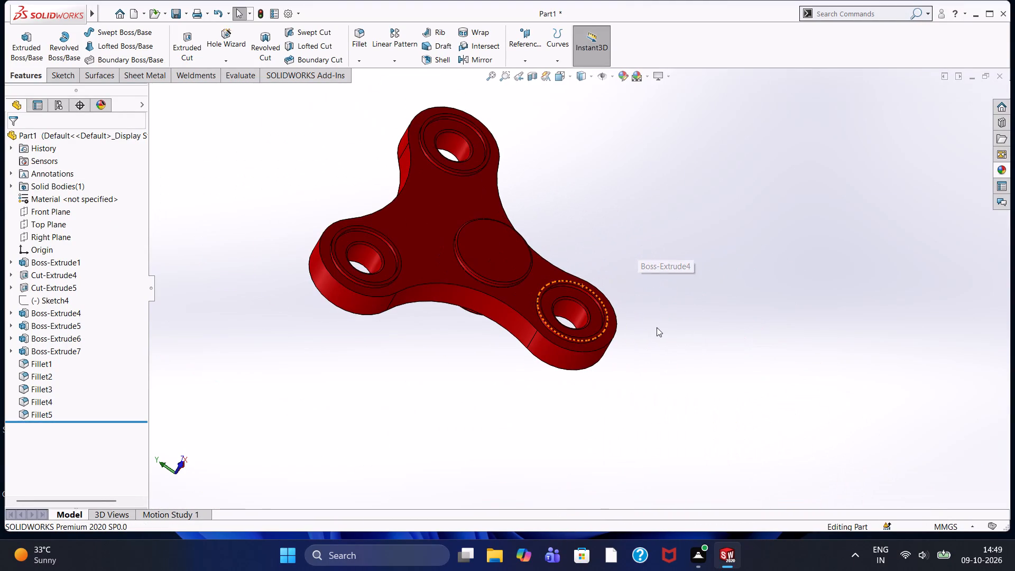
pyautogui.click(657, 328)
pyautogui.moveTo(665, 320); pyautogui.dragTo(617, 215, button='middle')
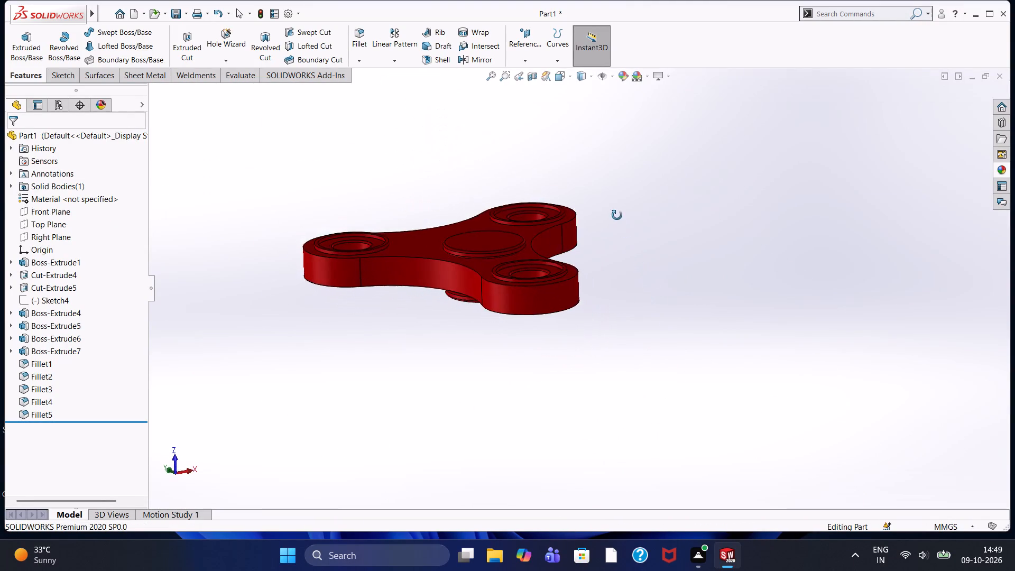
pyautogui.moveTo(617, 215); pyautogui.dragTo(598, 206, button='middle')
pyautogui.scroll(-2, 568, 278)
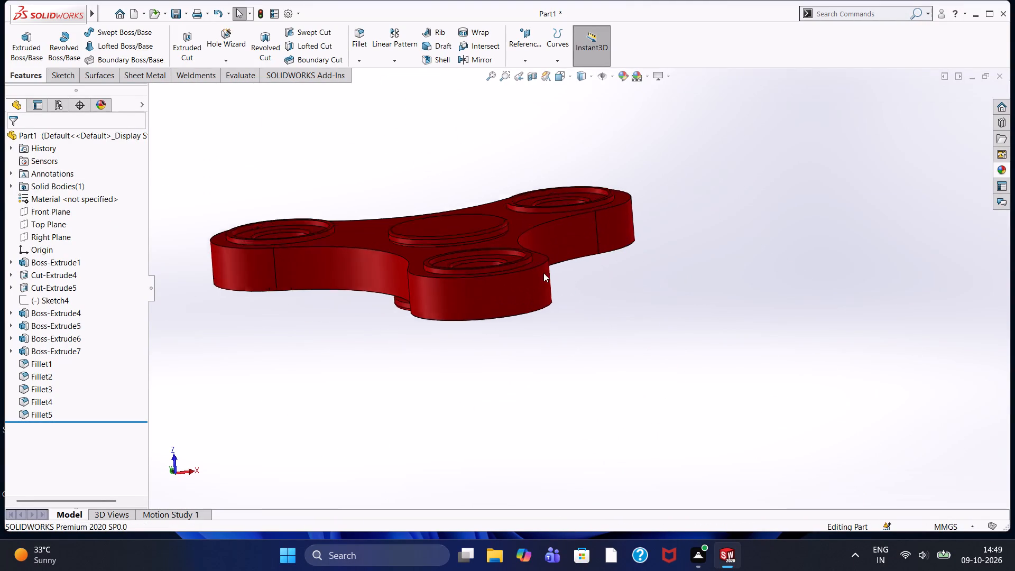
pyautogui.scroll(-2, 543, 273)
pyautogui.scroll(-4, 412, 263)
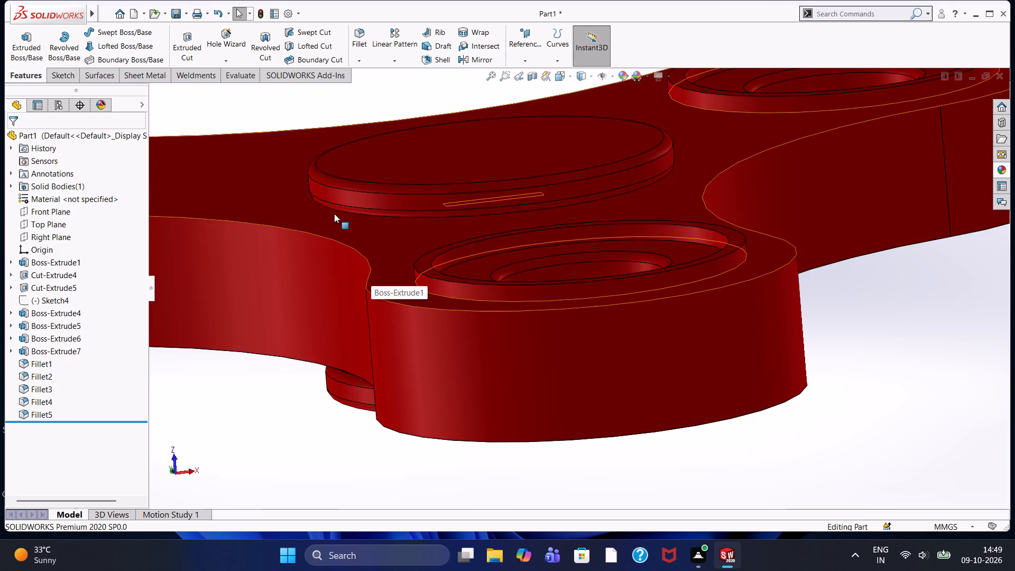
pyautogui.scroll(1, 334, 214)
pyautogui.click(366, 38)
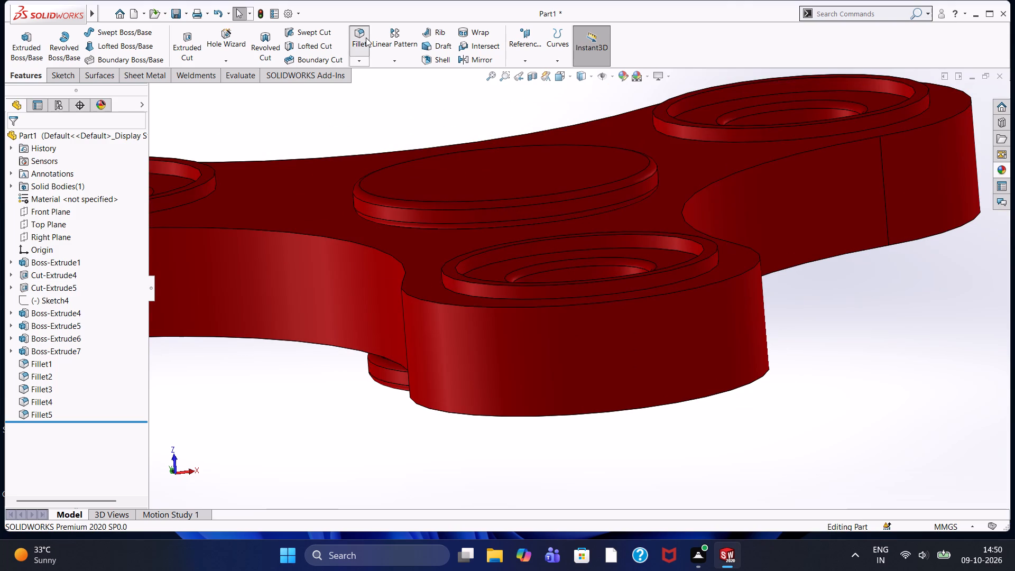
pyautogui.click(449, 278)
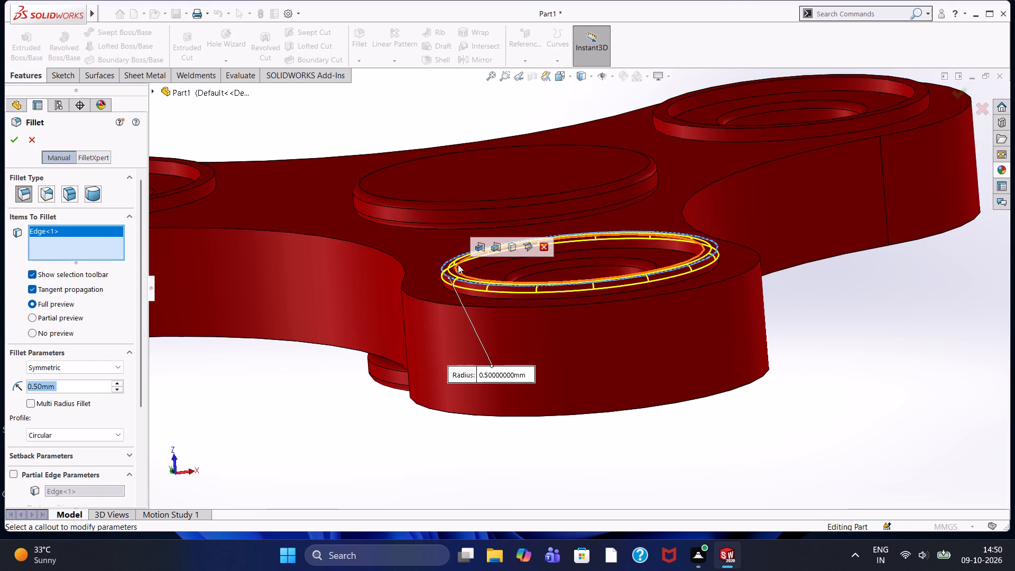
pyautogui.click(456, 270)
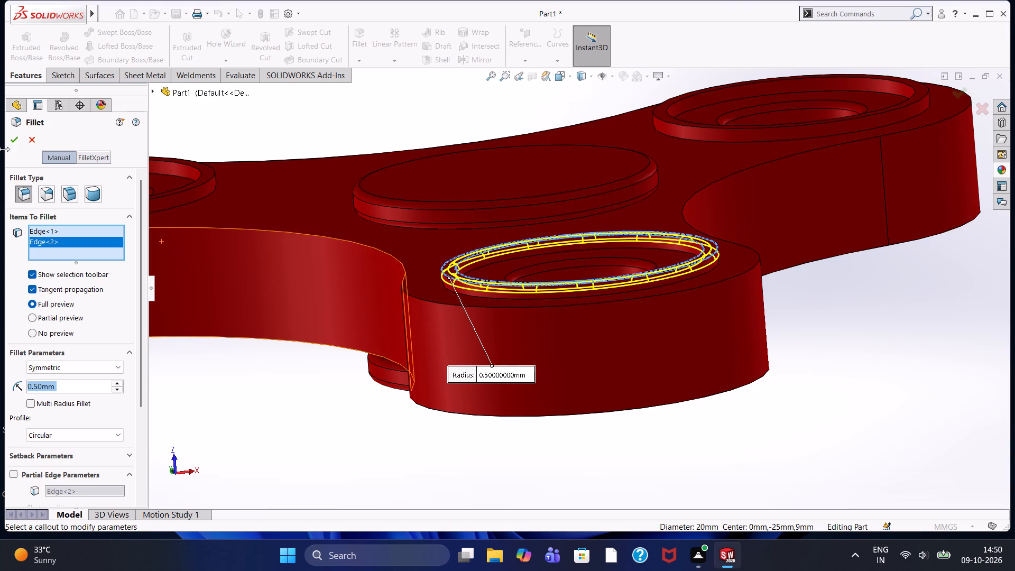
pyautogui.click(13, 139)
# Fillet the rear edge of that same lobe's through hole with a 0.5 mm symmetric radius.
pyautogui.scroll(-2, 600, 333)
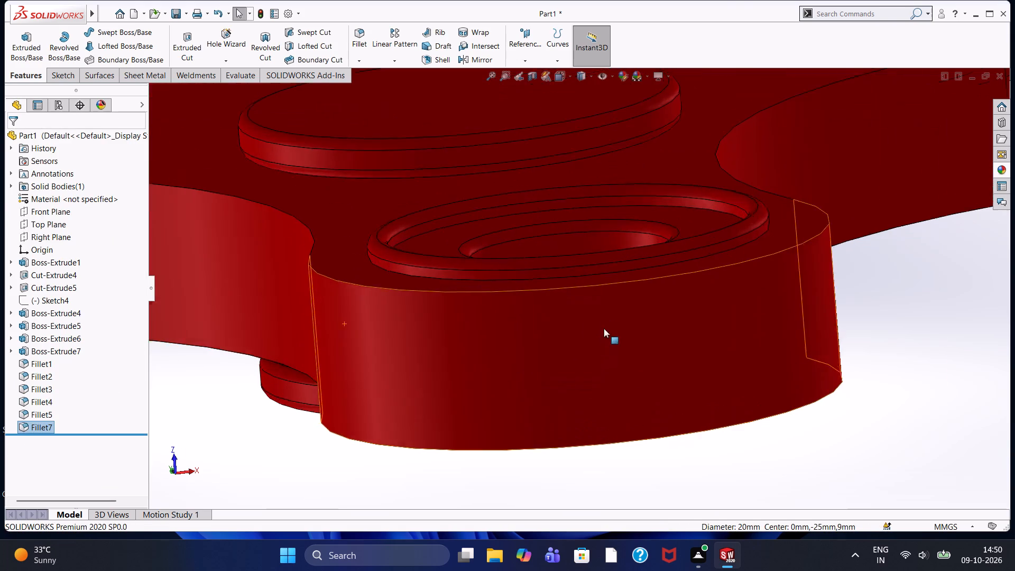
pyautogui.scroll(-2, 604, 328)
pyautogui.scroll(2, 583, 210)
pyautogui.scroll(-1, 567, 213)
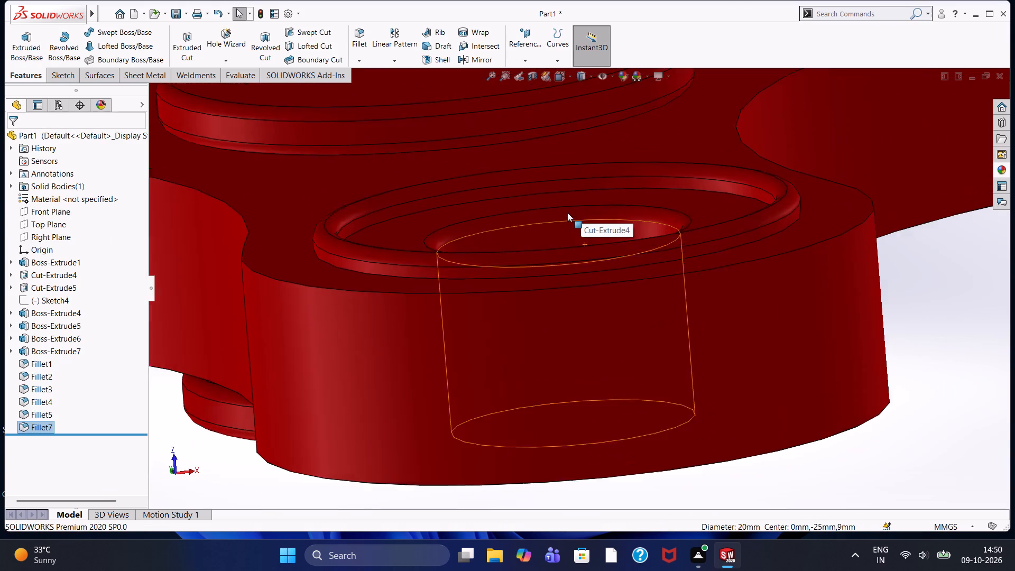
pyautogui.scroll(-2, 567, 213)
pyautogui.scroll(3, 520, 251)
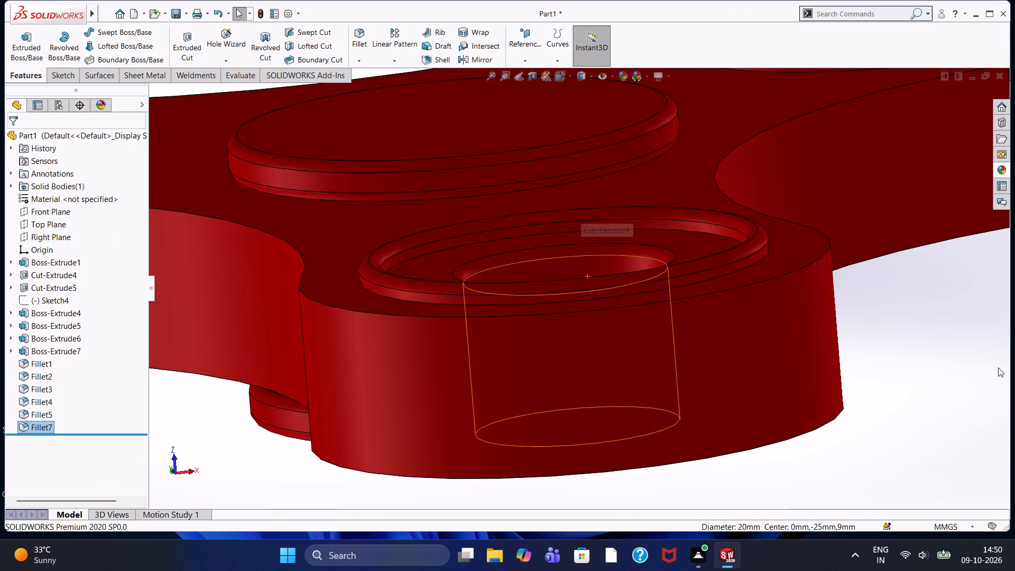
pyautogui.moveTo(944, 330); pyautogui.dragTo(951, 383, button='middle')
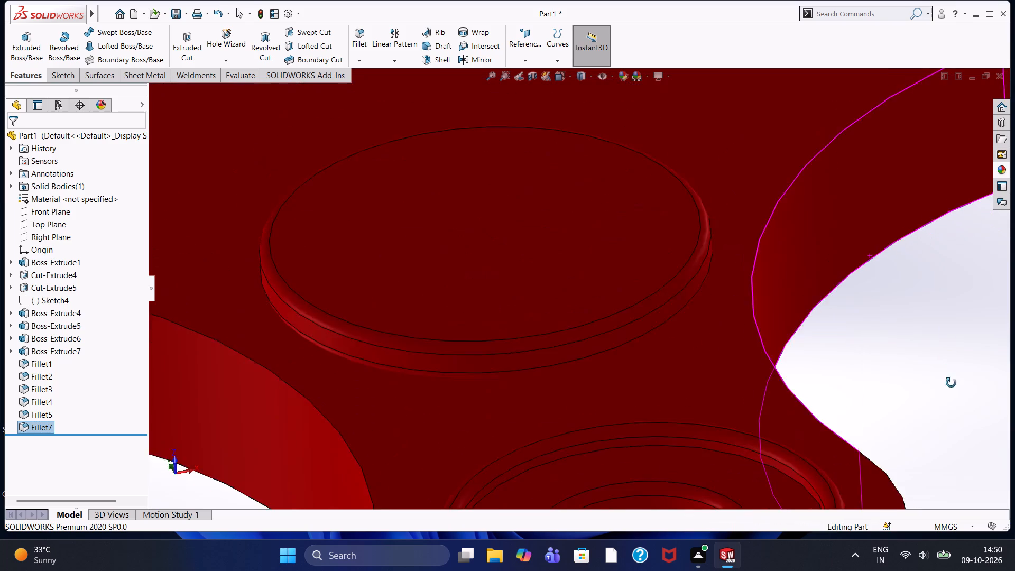
pyautogui.moveTo(951, 383); pyautogui.dragTo(949, 372, button='middle')
pyautogui.scroll(3, 947, 367)
pyautogui.moveTo(849, 363); pyautogui.dragTo(863, 423, button='middle')
pyautogui.scroll(3, 865, 421)
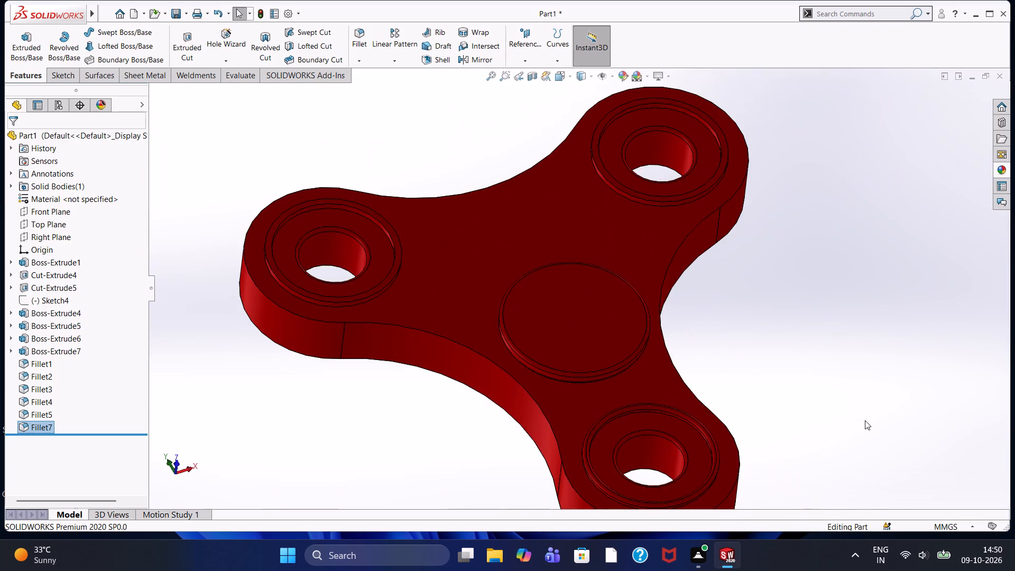
pyautogui.scroll(2, 777, 462)
pyautogui.moveTo(722, 376); pyautogui.dragTo(721, 440, button='middle')
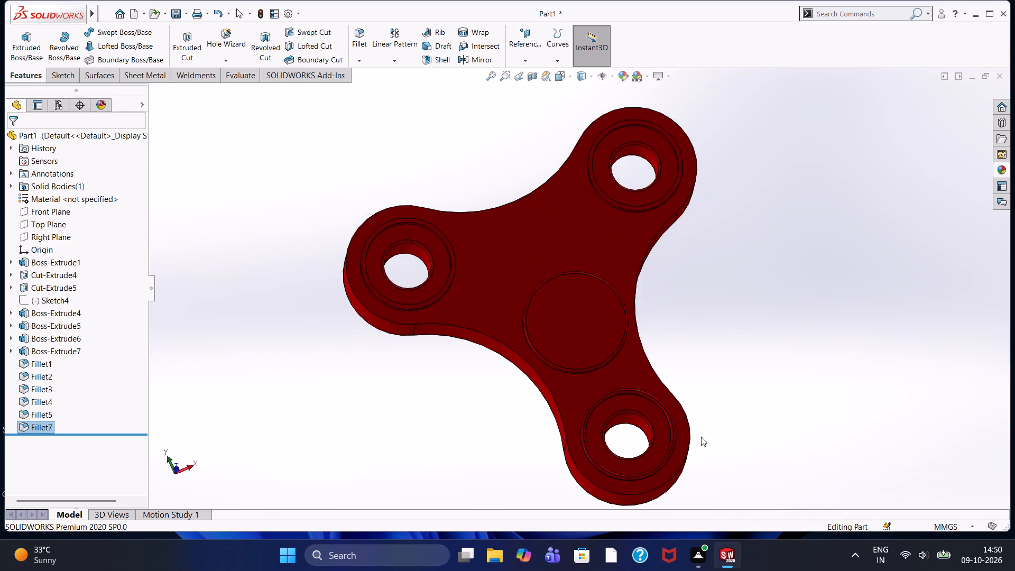
pyautogui.scroll(-5, 683, 436)
pyautogui.scroll(1, 538, 390)
pyautogui.moveTo(538, 390); pyautogui.dragTo(551, 349, button='middle')
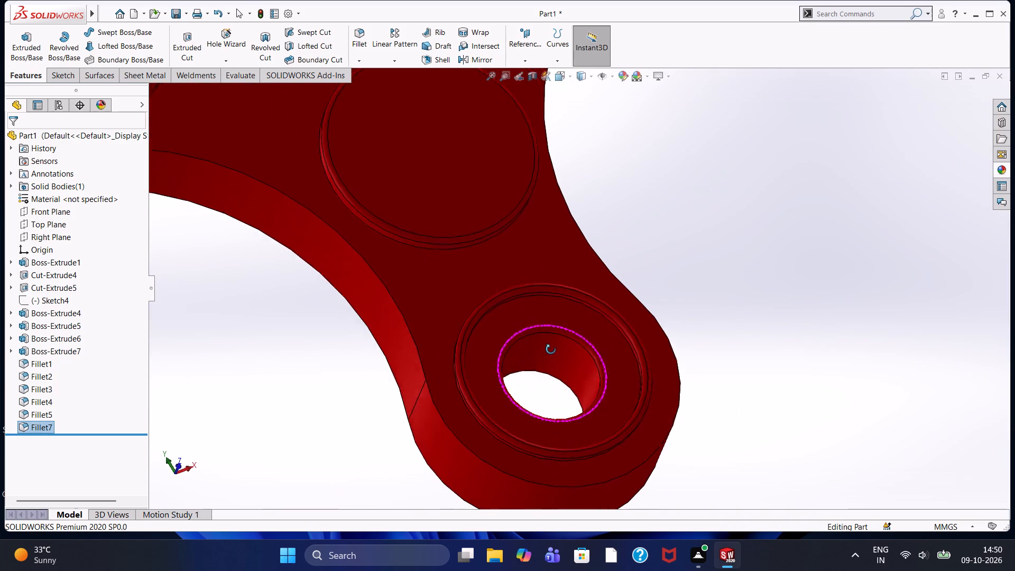
pyautogui.moveTo(551, 349); pyautogui.dragTo(524, 326, button='middle')
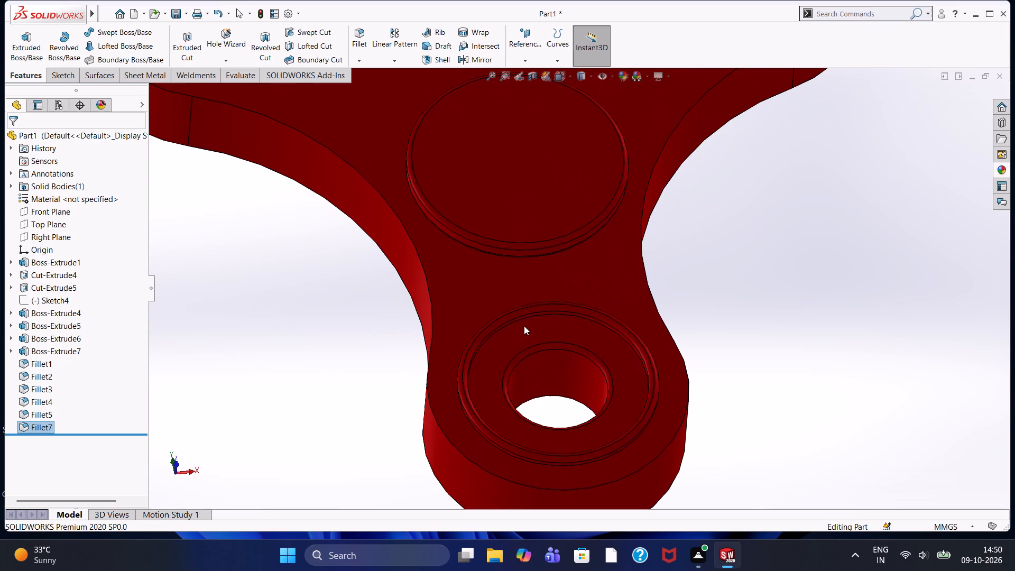
pyautogui.click(354, 32)
pyautogui.click(553, 396)
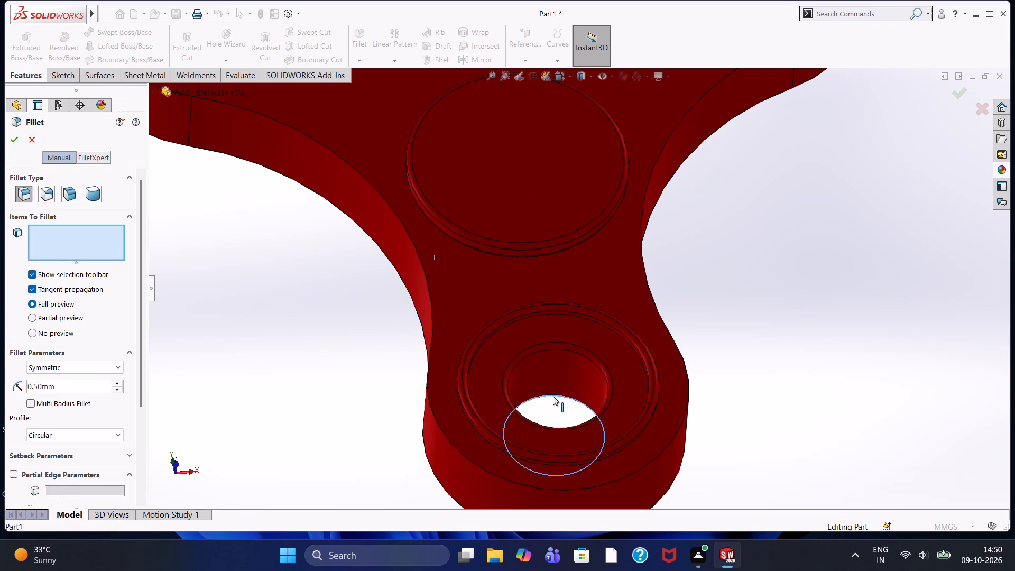
pyautogui.click(12, 139)
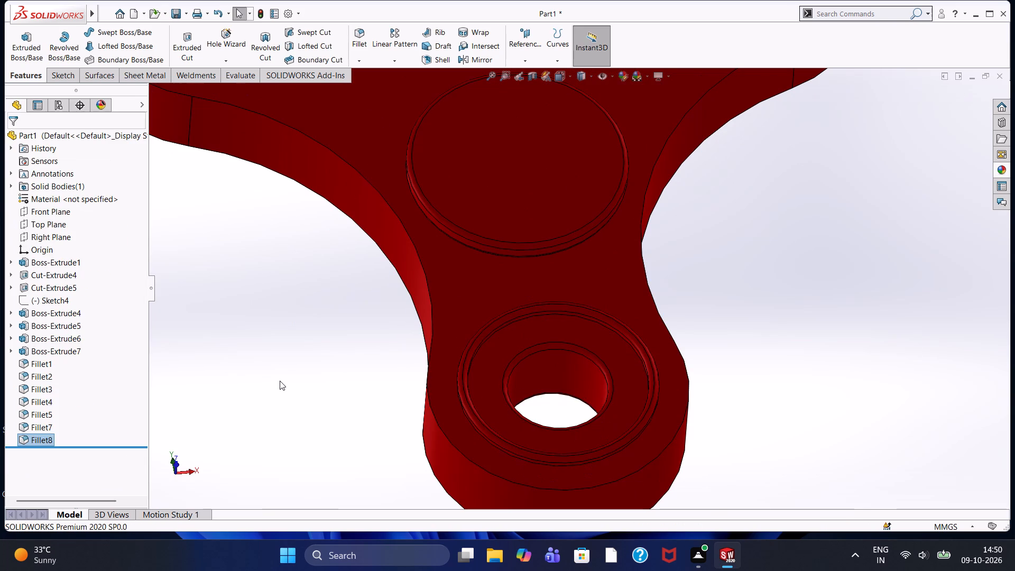
pyautogui.click(280, 381)
# Fillet the outer and inner top edges of the raised ring on the lobe centred at about 26, 27 mm with a 0.5 mm radius.
pyautogui.moveTo(331, 354); pyautogui.dragTo(412, 210, button='middle')
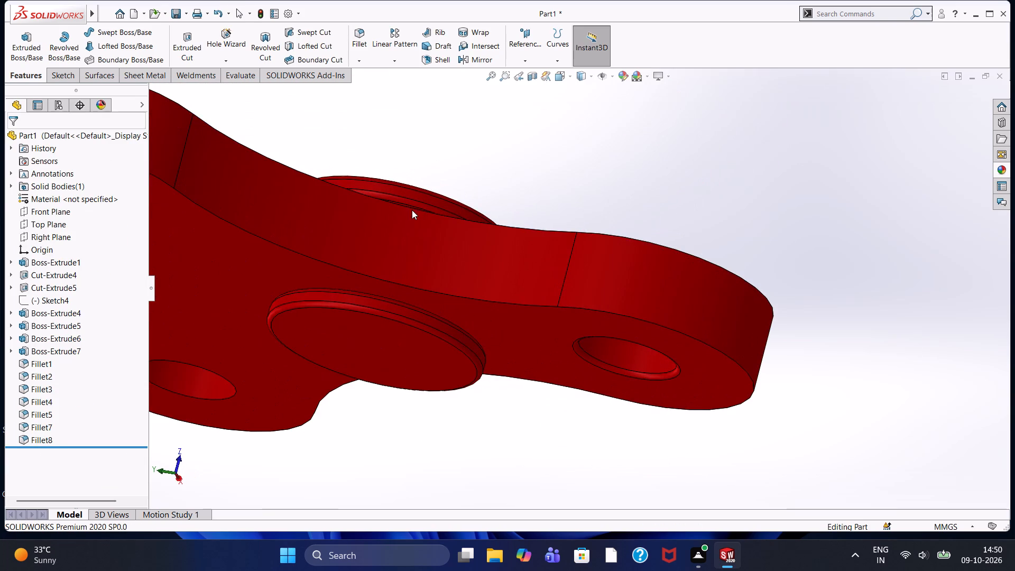
pyautogui.scroll(1, 561, 134)
pyautogui.scroll(-2, 359, 229)
pyautogui.scroll(3, 357, 228)
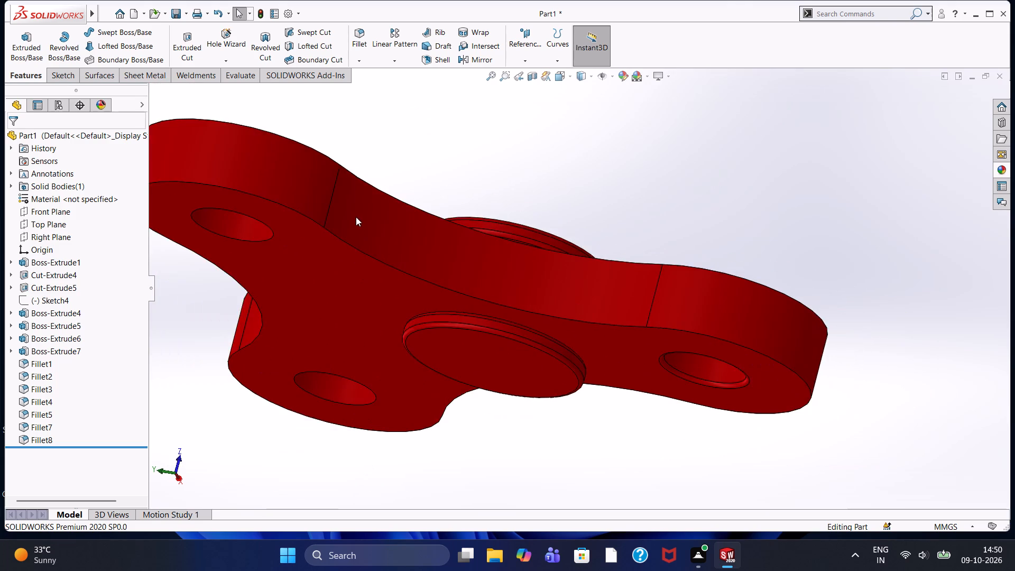
pyautogui.scroll(1, 358, 200)
pyautogui.moveTo(442, 130); pyautogui.dragTo(438, 285, button='middle')
pyautogui.scroll(2, 437, 166)
pyautogui.scroll(-3, 454, 162)
pyautogui.scroll(-2, 513, 236)
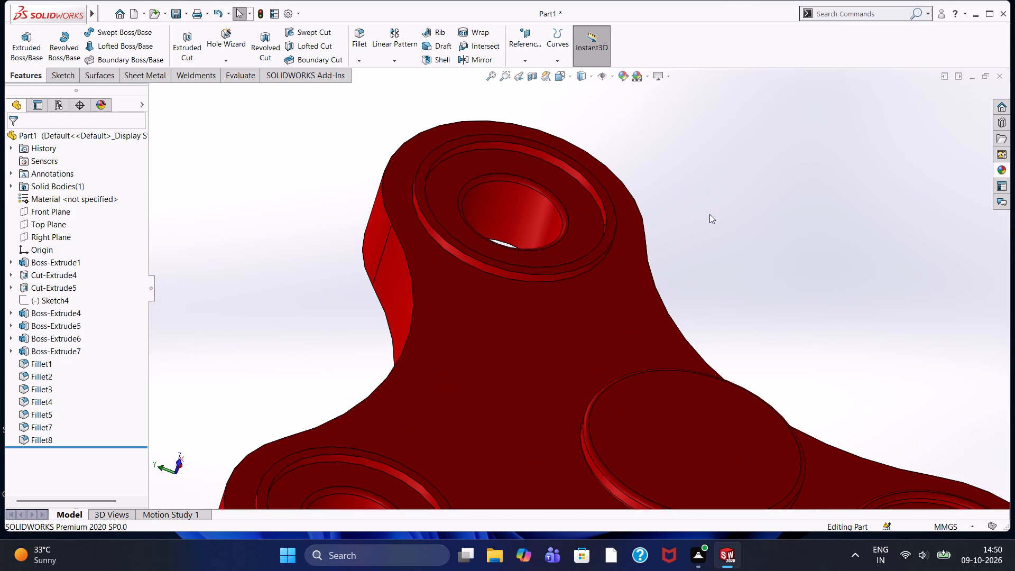
pyautogui.moveTo(709, 214); pyautogui.dragTo(695, 153, button='middle')
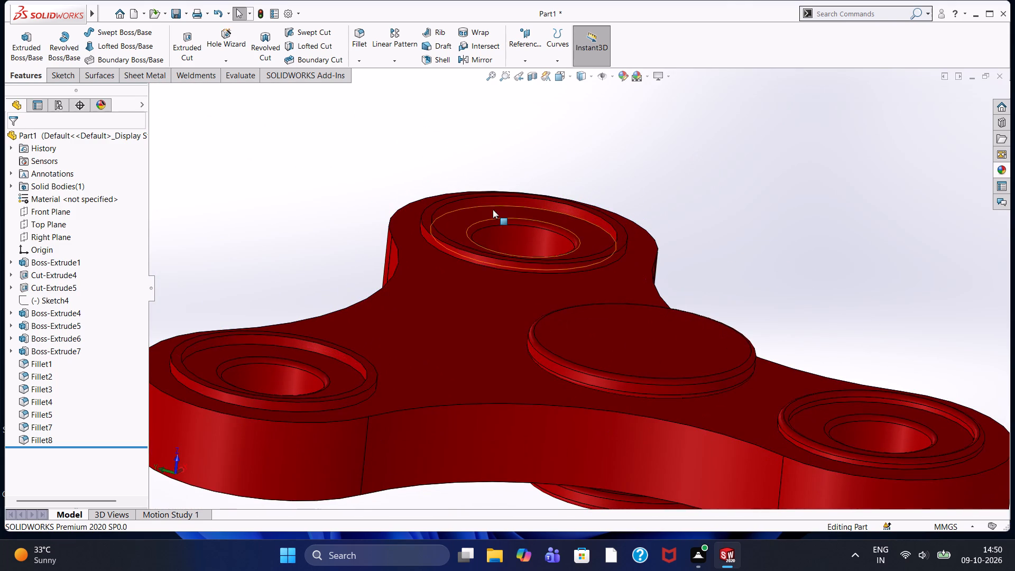
pyautogui.scroll(-1, 495, 210)
pyautogui.scroll(-1, 409, 320)
pyautogui.scroll(1, 353, 171)
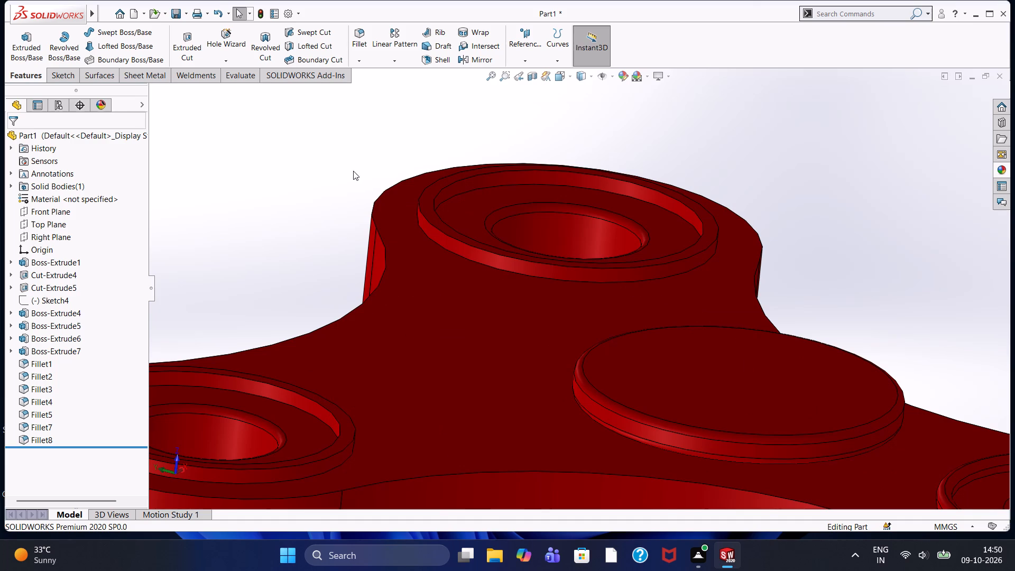
pyautogui.click(363, 28)
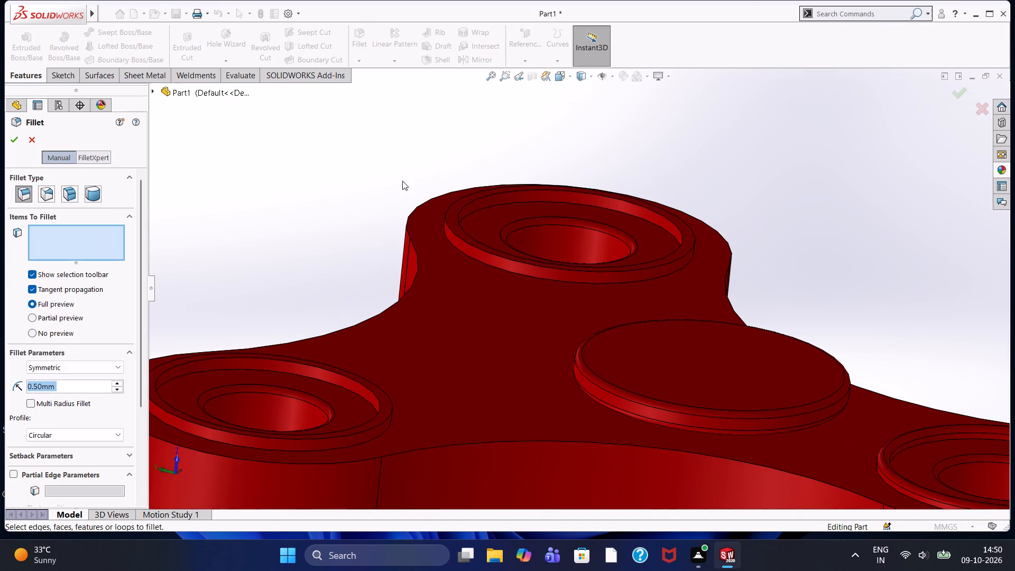
pyautogui.click(450, 231)
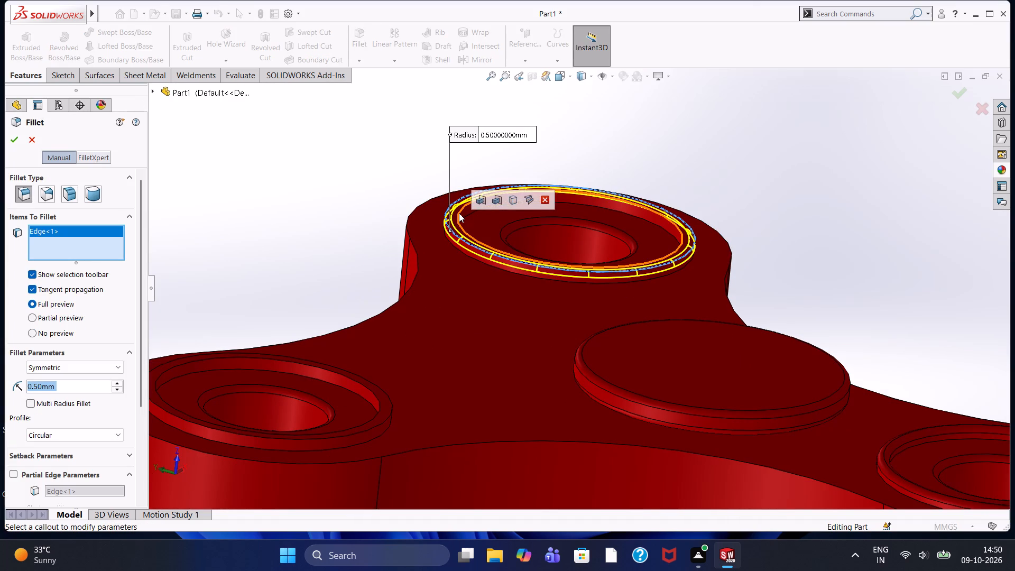
pyautogui.click(459, 213)
pyautogui.click(9, 136)
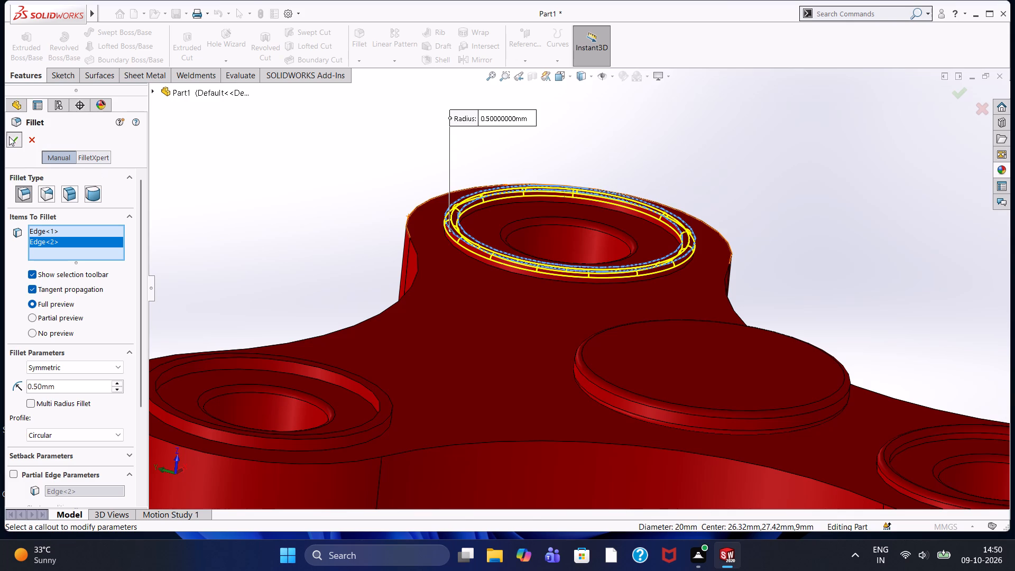
pyautogui.click(325, 221)
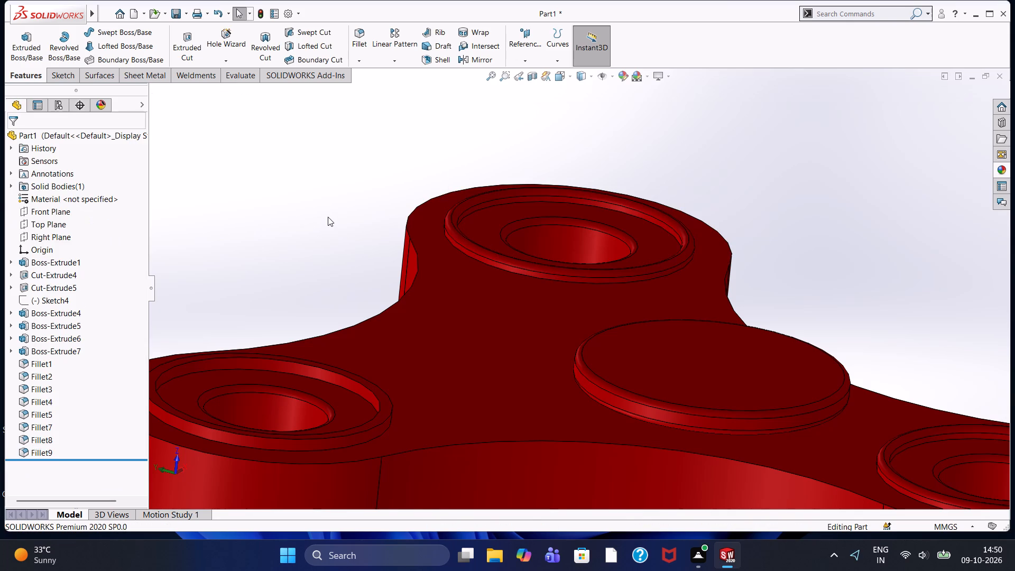
# Fillet the rear edge of the through hole on the lobe whose ring was just rounded, with a 0.5 mm symmetric radius.
pyautogui.moveTo(328, 217); pyautogui.dragTo(394, 142, button='middle')
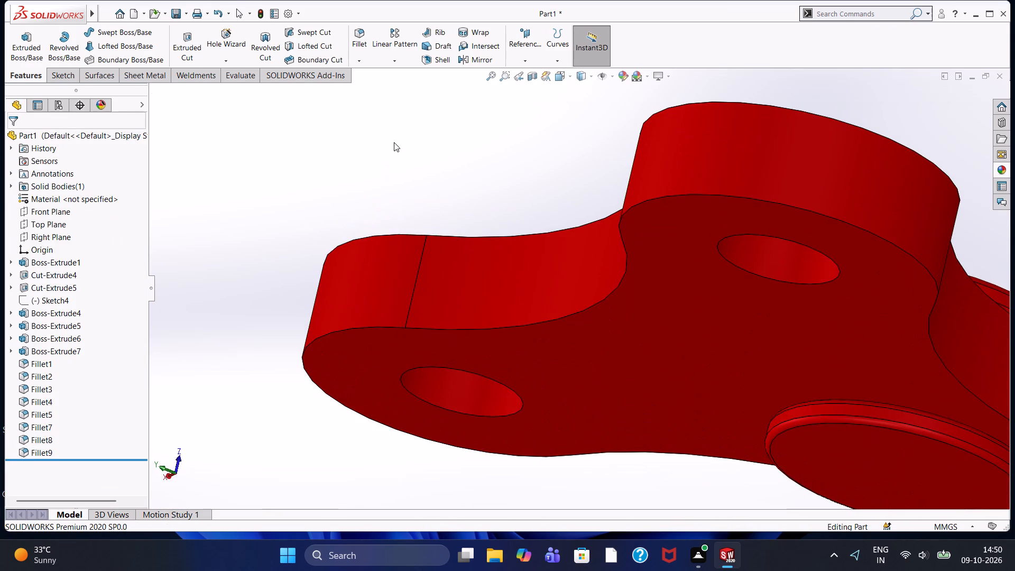
pyautogui.click(365, 43)
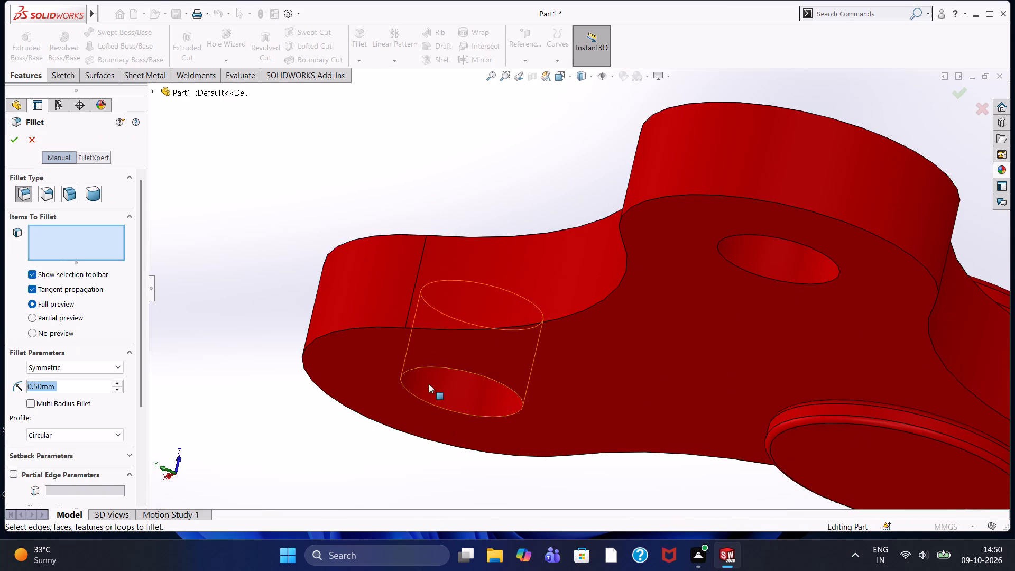
pyautogui.click(426, 367)
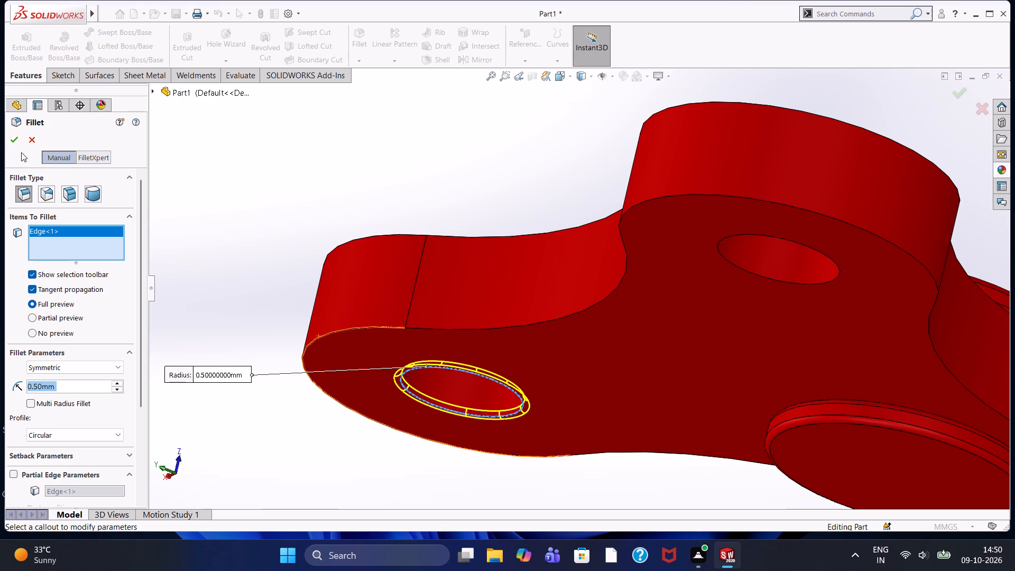
pyautogui.click(15, 142)
# Fillet the remaining lobe's raised ring on its outer and inner top edges, plus its through hole's rear edge, with a 0.5 mm symmetric radius.
pyautogui.scroll(2, 620, 433)
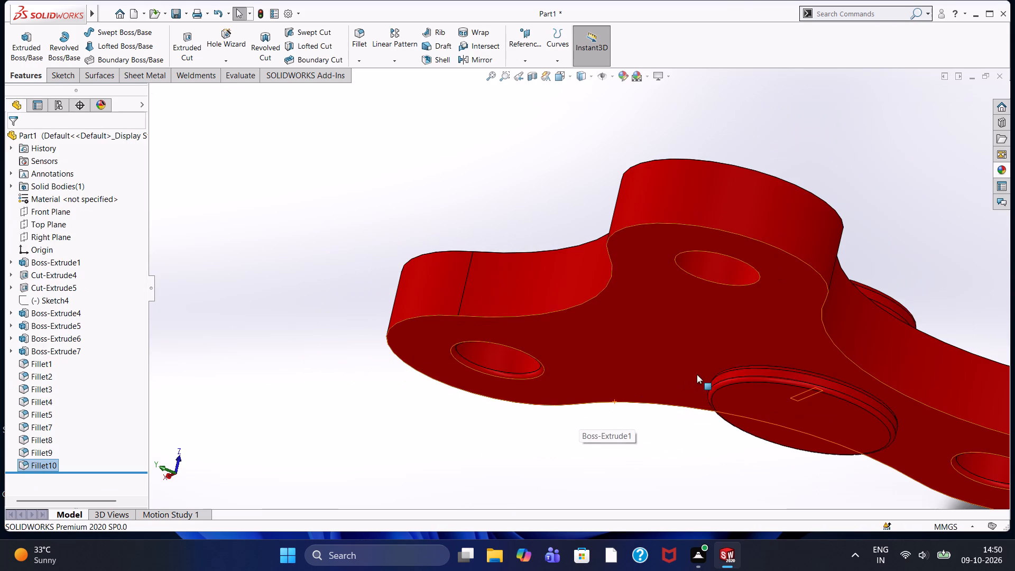
pyautogui.scroll(1, 697, 374)
pyautogui.scroll(-1, 680, 384)
pyautogui.scroll(1, 658, 409)
pyautogui.scroll(-1, 648, 416)
pyautogui.scroll(1, 640, 415)
pyautogui.scroll(-1, 640, 415)
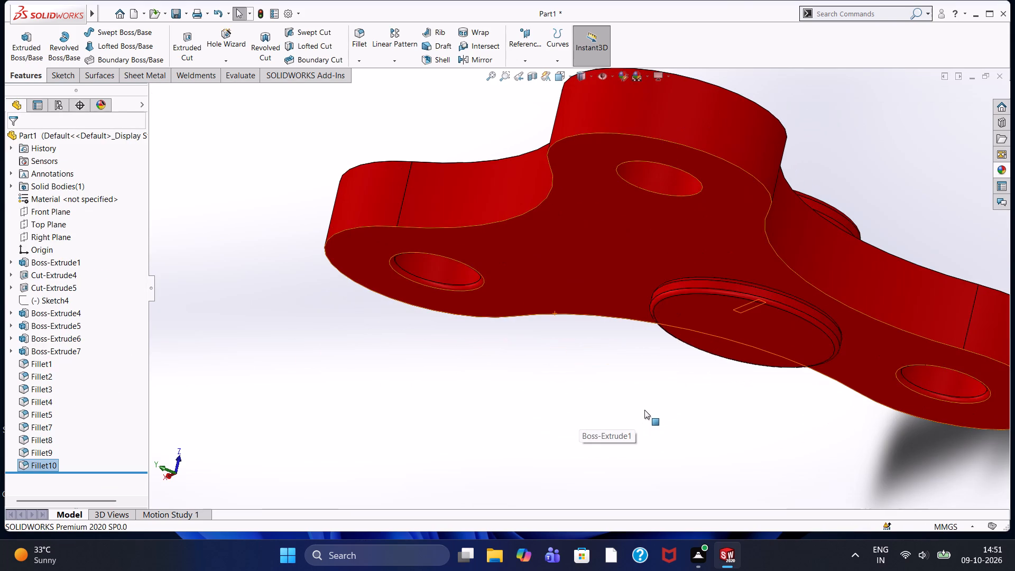
pyautogui.moveTo(642, 400); pyautogui.dragTo(625, 479, button='middle')
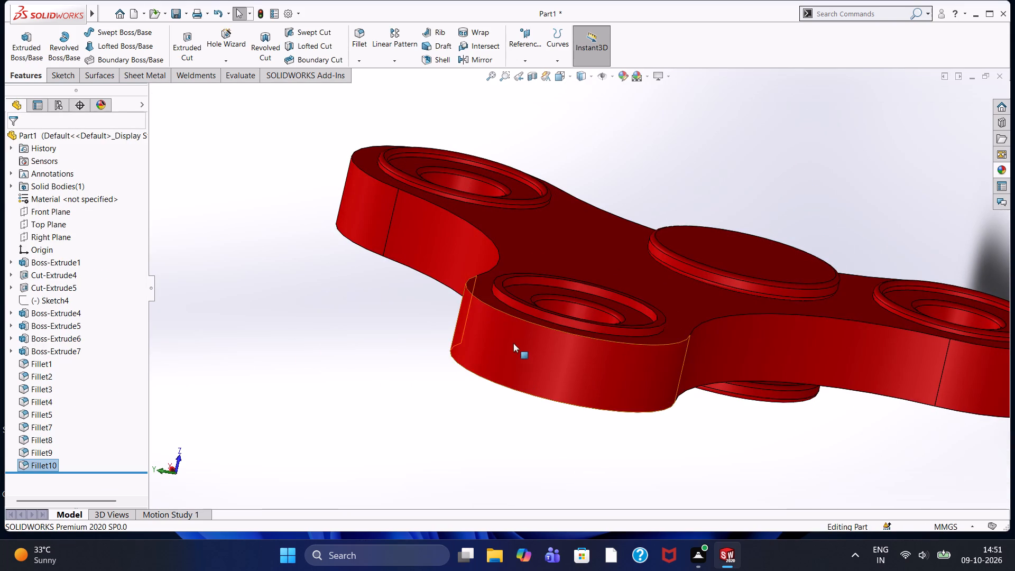
pyautogui.scroll(-3, 540, 319)
pyautogui.moveTo(315, 241); pyautogui.dragTo(307, 243, button='middle')
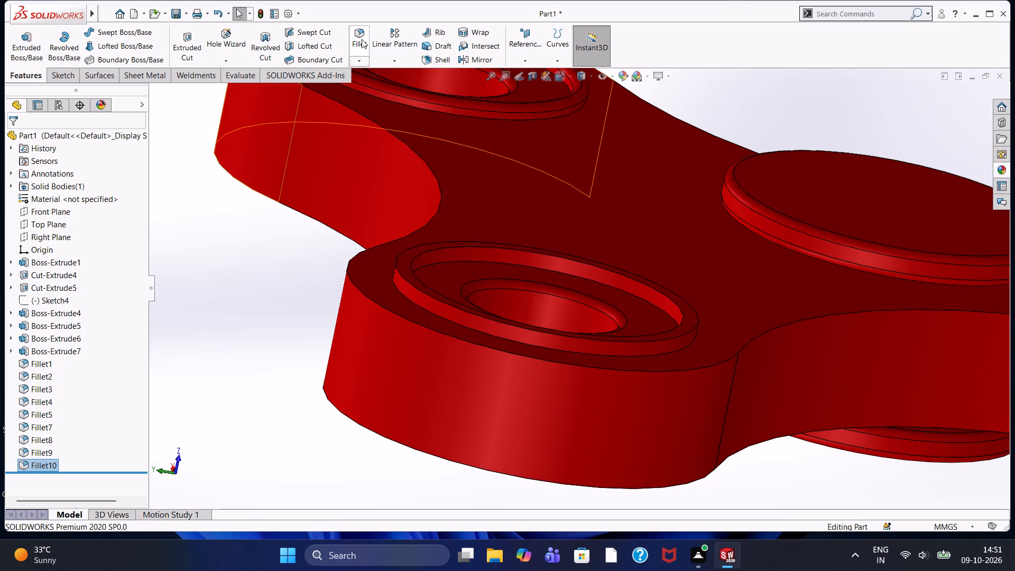
pyautogui.click(362, 39)
pyautogui.click(399, 270)
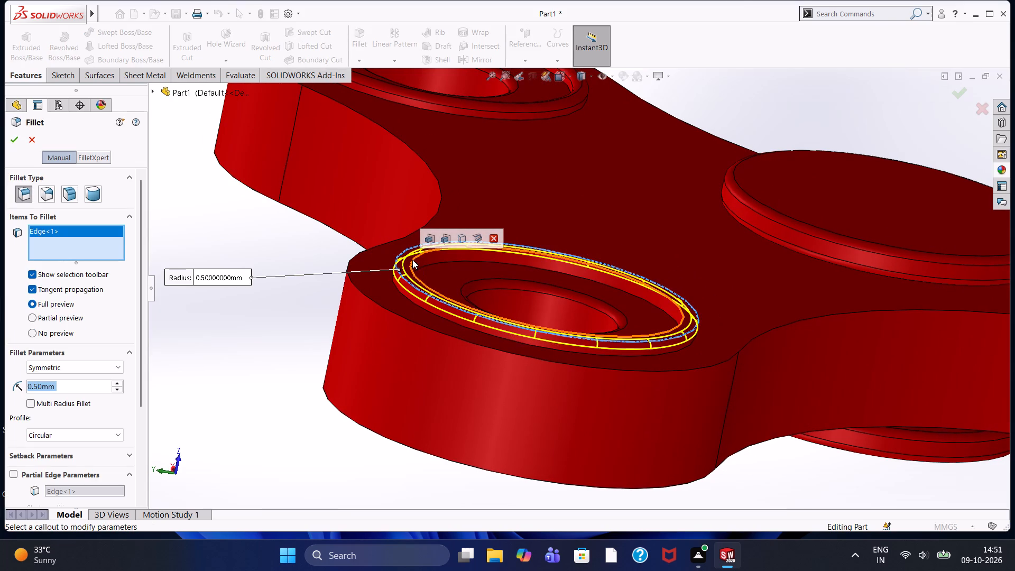
pyautogui.click(412, 259)
pyautogui.moveTo(316, 320); pyautogui.dragTo(364, 225, button='middle')
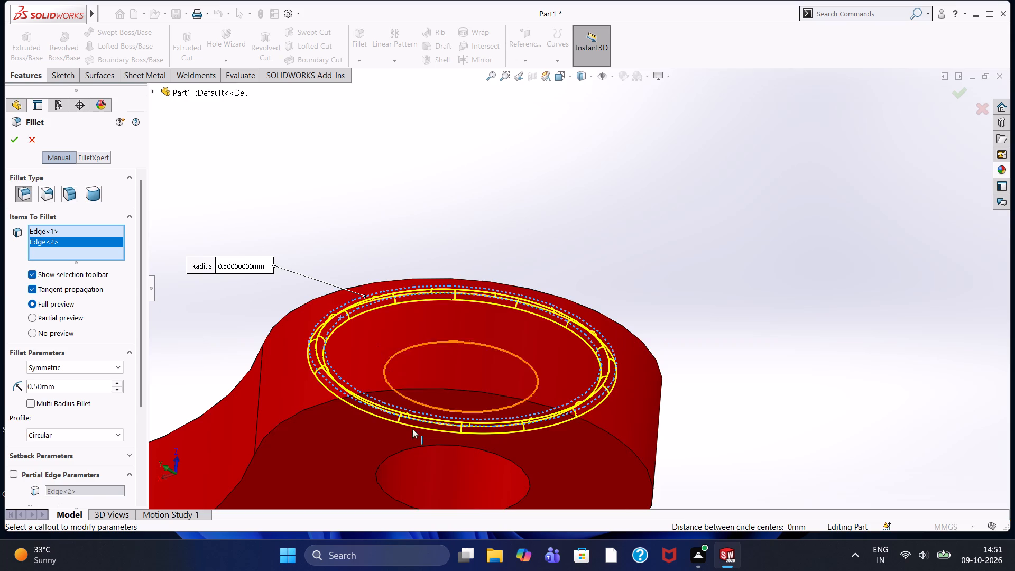
pyautogui.click(405, 449)
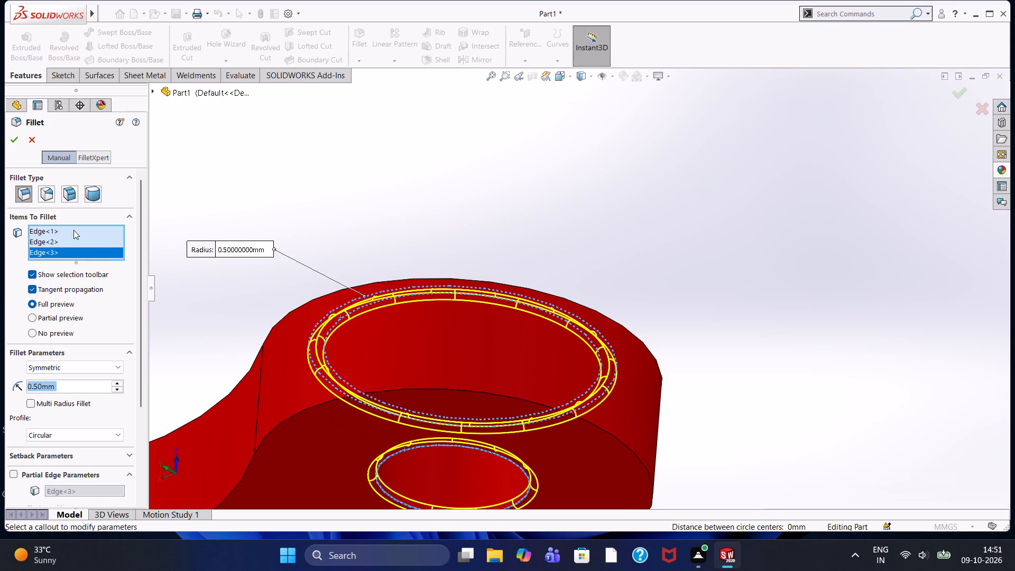
pyautogui.click(12, 142)
pyautogui.click(385, 231)
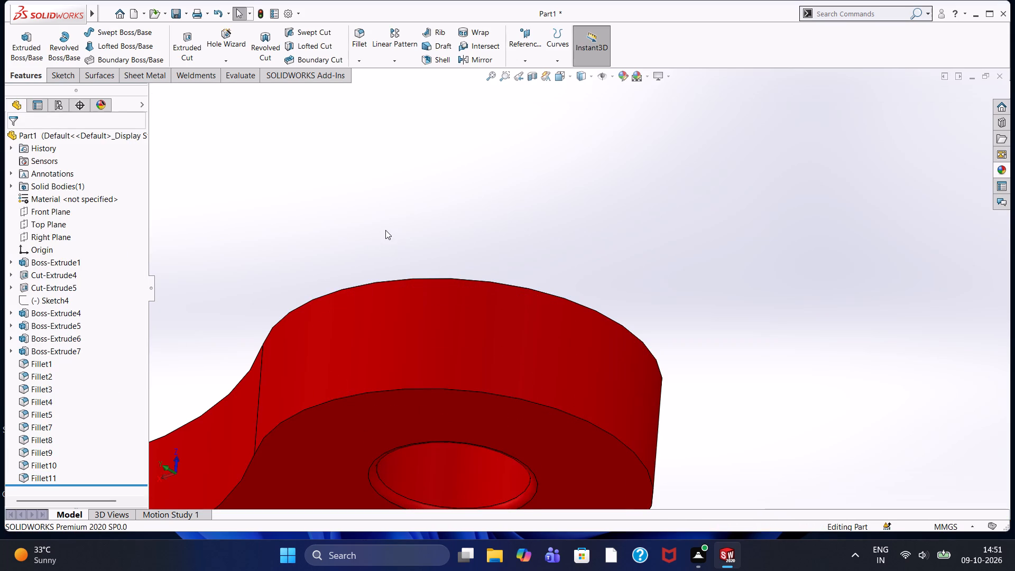
# Fillet the full outer perimeter edge of the spinner body's front face with a 0.5 mm symmetric radius, using tangent propagation.
pyautogui.scroll(2, 385, 225)
pyautogui.moveTo(385, 225); pyautogui.dragTo(400, 335, button='middle')
pyautogui.scroll(3, 421, 280)
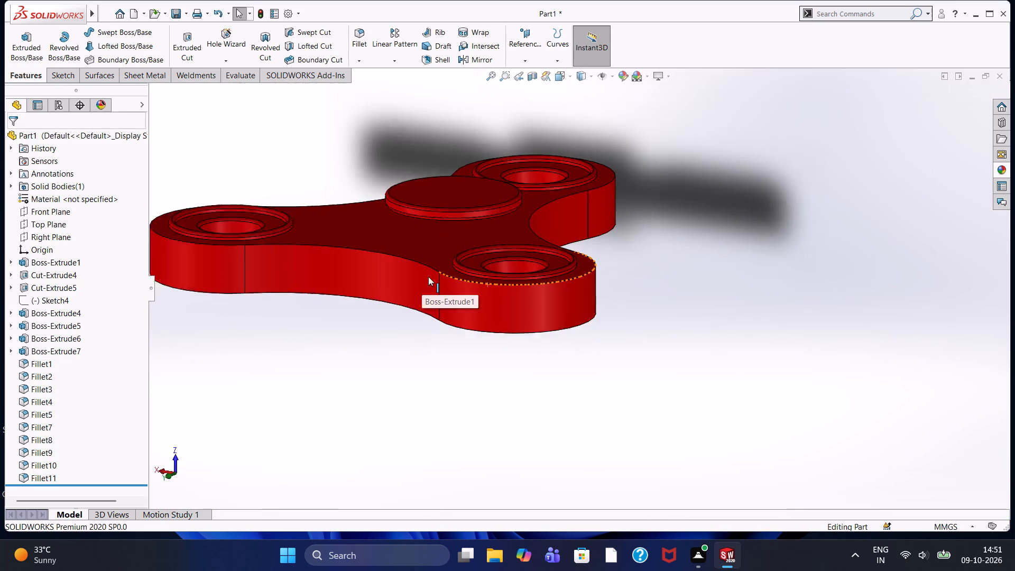
pyautogui.scroll(1, 428, 277)
pyautogui.moveTo(365, 290); pyautogui.dragTo(420, 350, button='middle')
pyautogui.scroll(1, 342, 194)
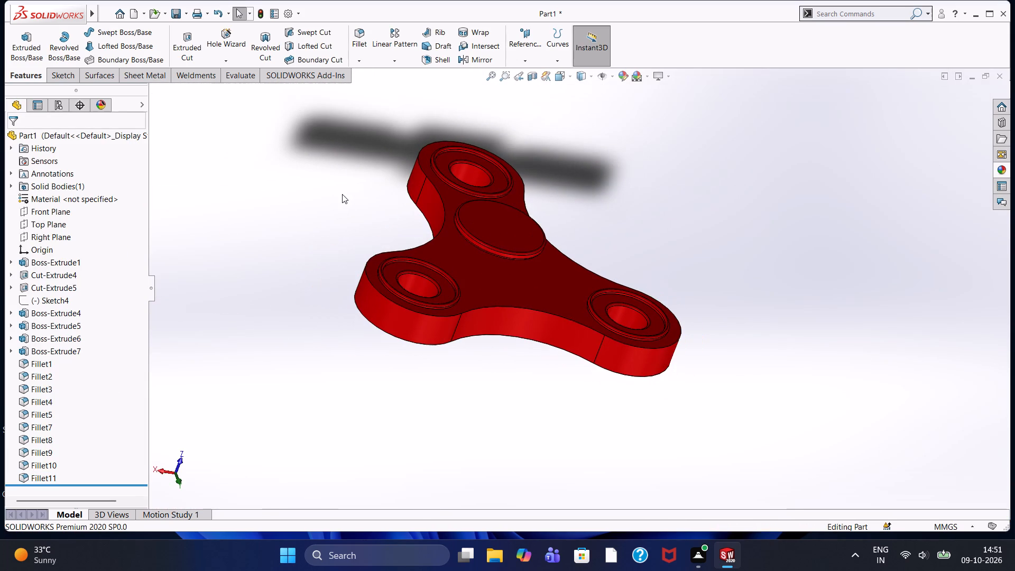
pyautogui.scroll(4, 384, 252)
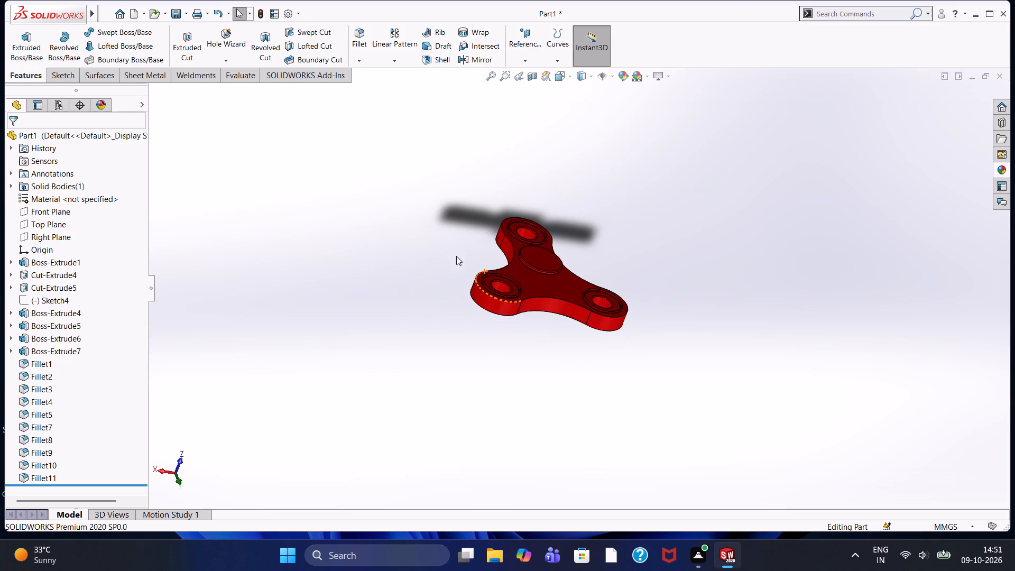
pyautogui.moveTo(438, 249); pyautogui.dragTo(289, 190, button='middle')
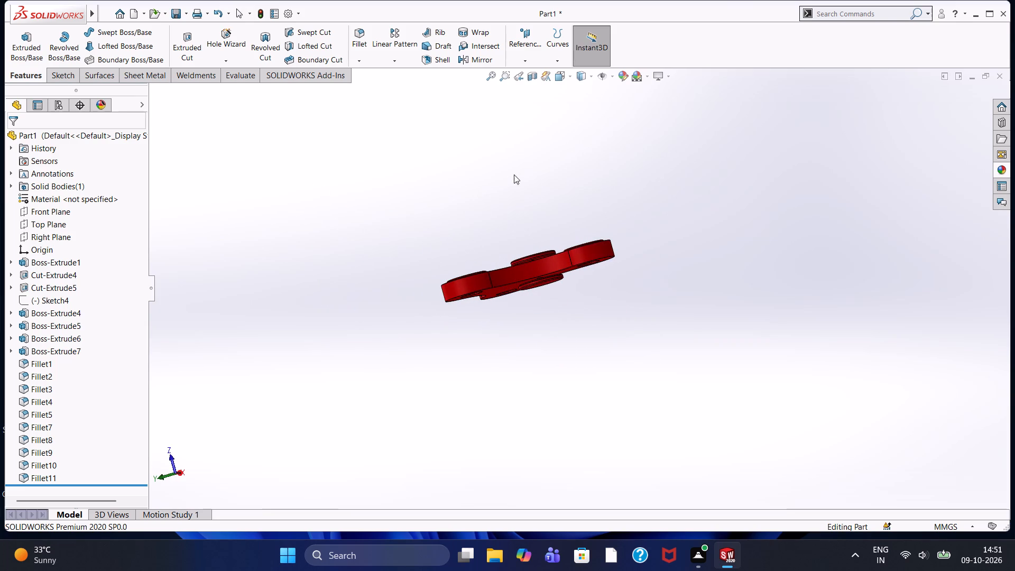
pyautogui.moveTo(516, 174); pyautogui.dragTo(547, 279, button='middle')
pyautogui.scroll(-5, 561, 284)
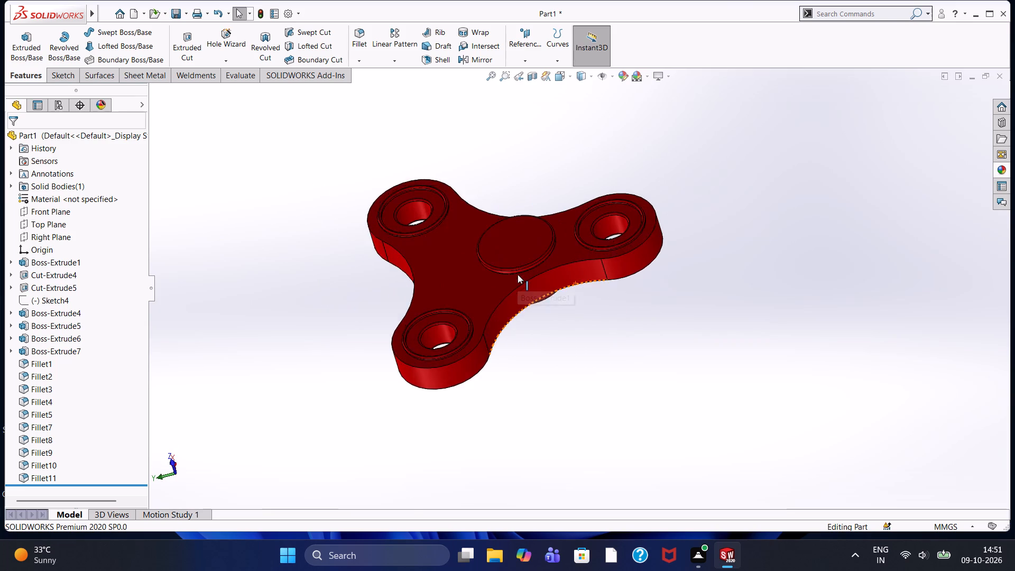
pyautogui.scroll(-2, 518, 274)
pyautogui.scroll(1, 524, 273)
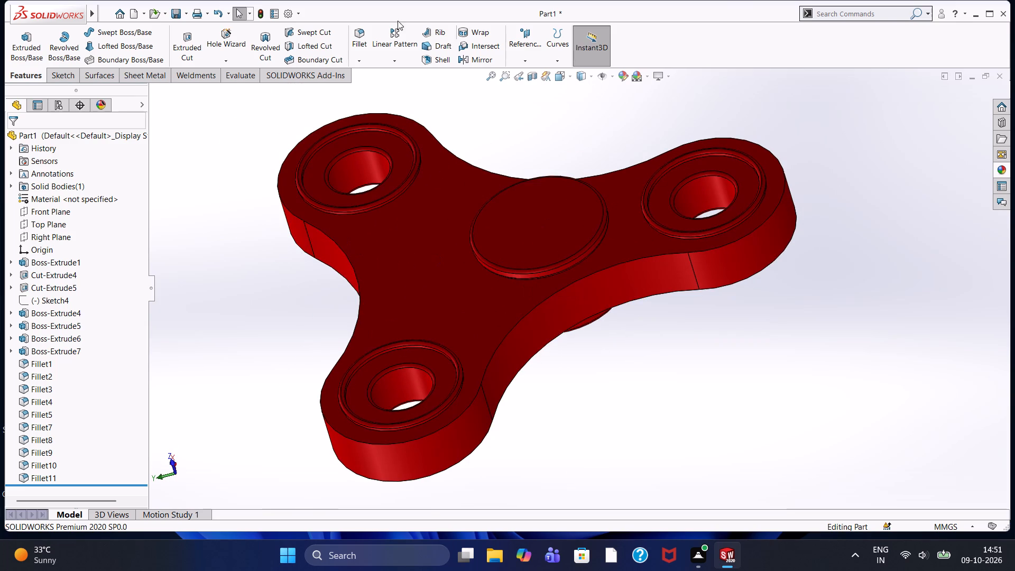
pyautogui.click(358, 39)
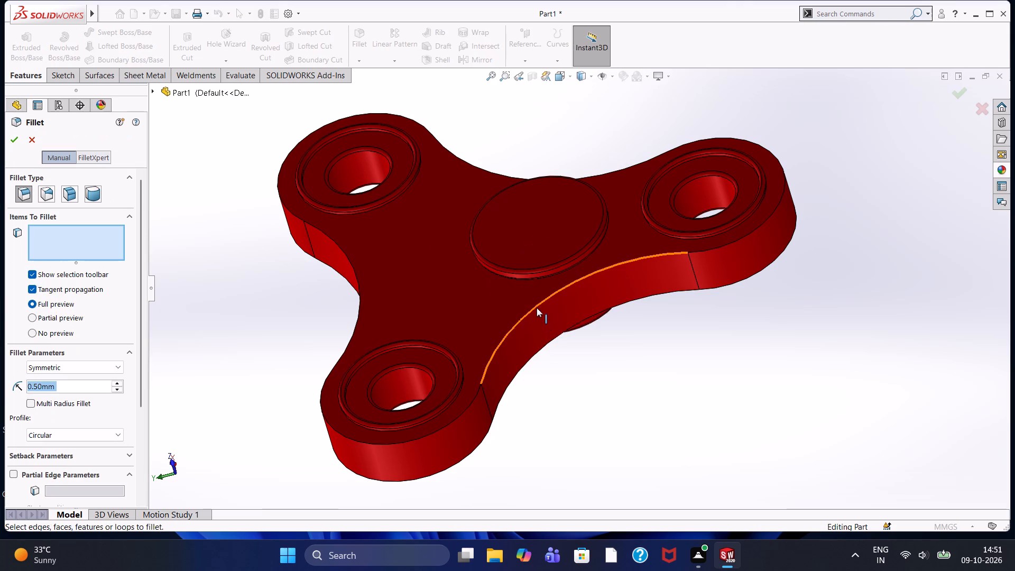
pyautogui.click(537, 308)
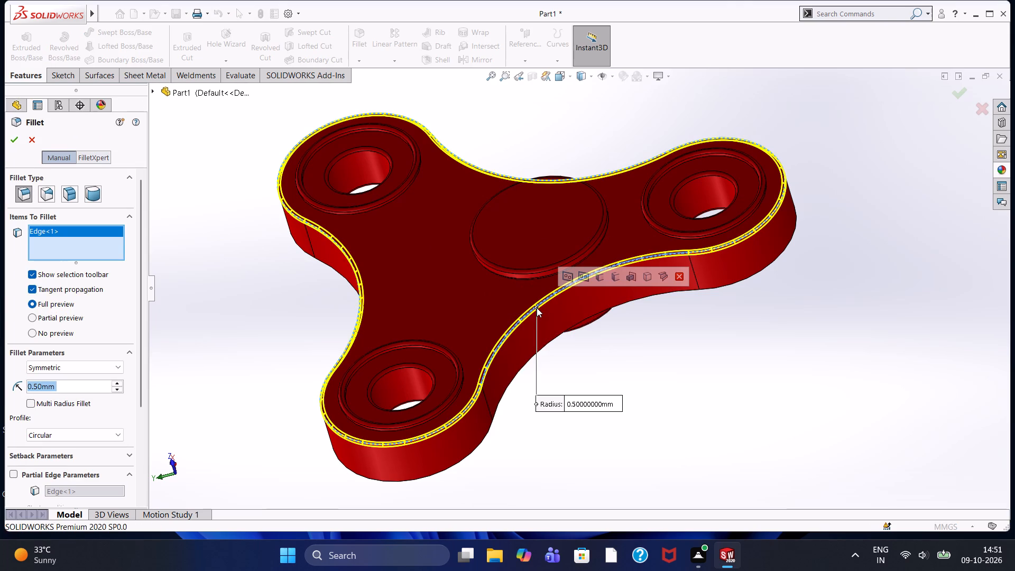
pyautogui.click(18, 144)
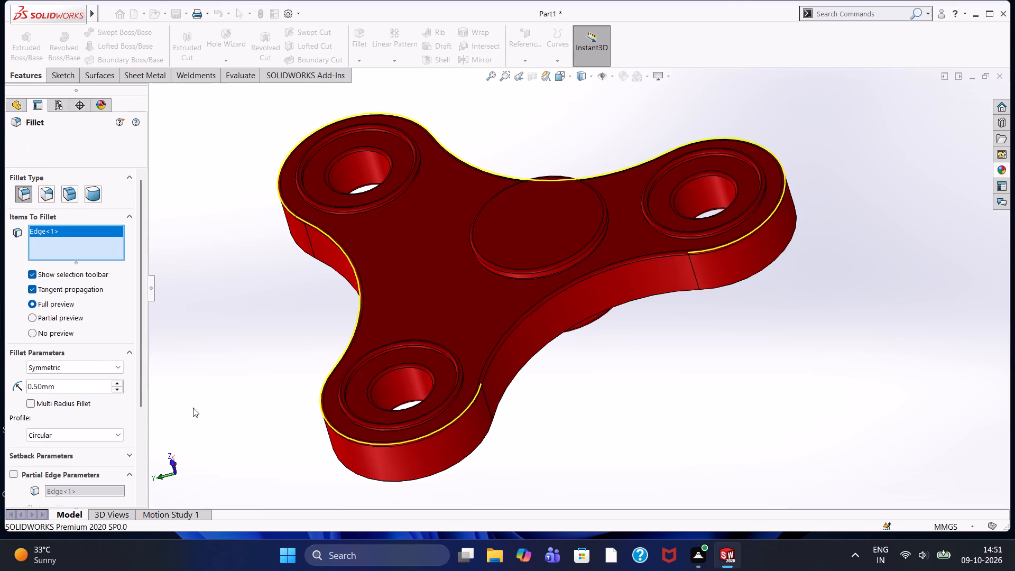
# Fillet the full outer perimeter edge of the spinner body's rear face with a 0.5 mm symmetric radius, using tangent propagation.
pyautogui.scroll(-2, 417, 559)
pyautogui.scroll(-2, 482, 358)
pyautogui.scroll(3, 506, 355)
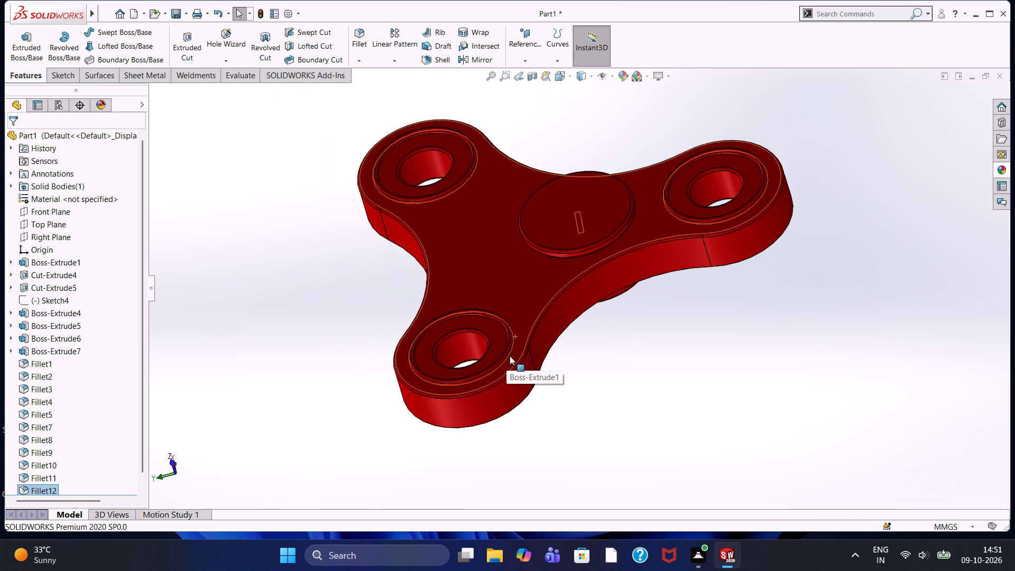
pyautogui.moveTo(613, 374); pyautogui.dragTo(578, 188, button='middle')
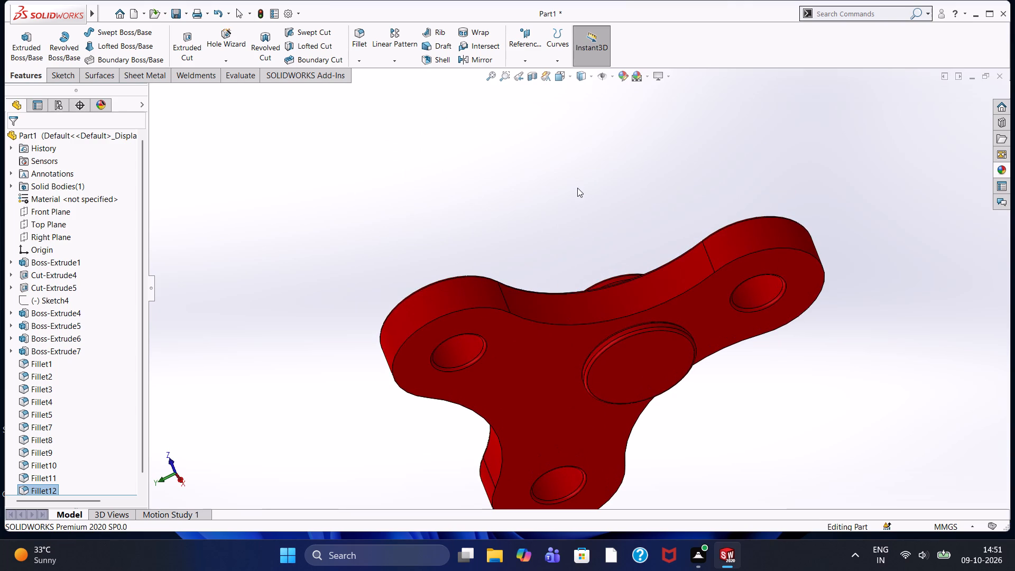
pyautogui.click(356, 38)
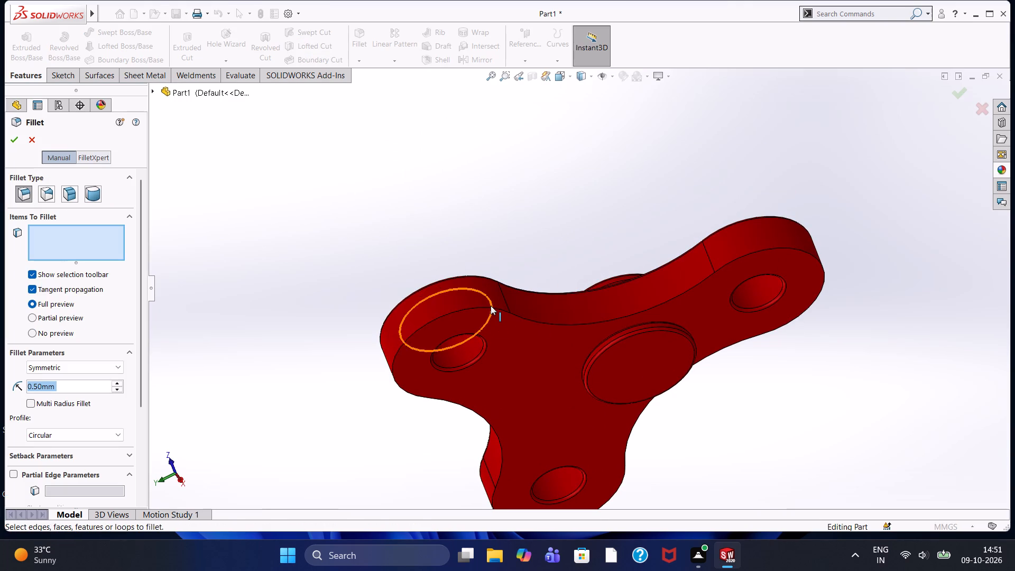
pyautogui.click(589, 324)
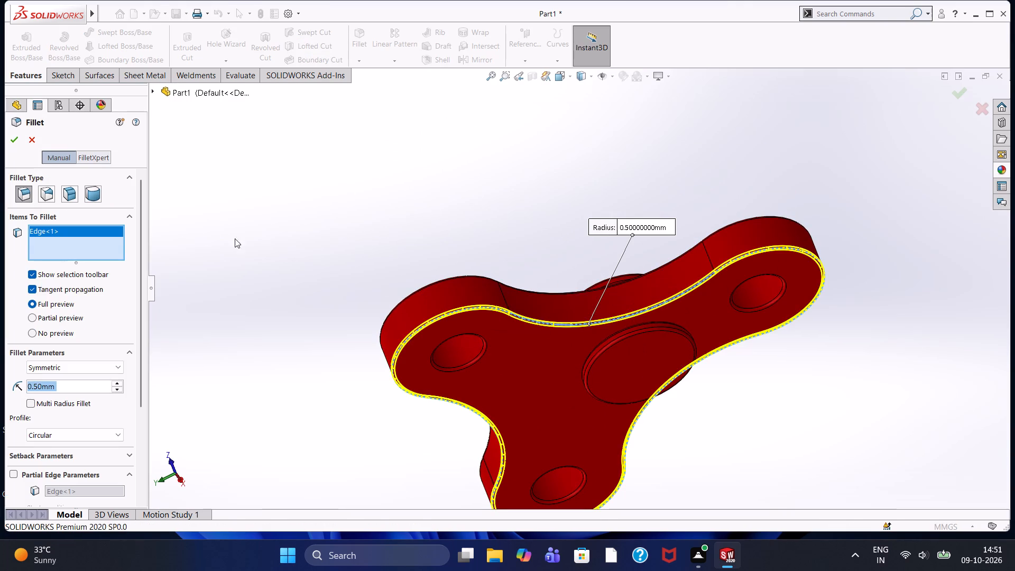
pyautogui.click(15, 143)
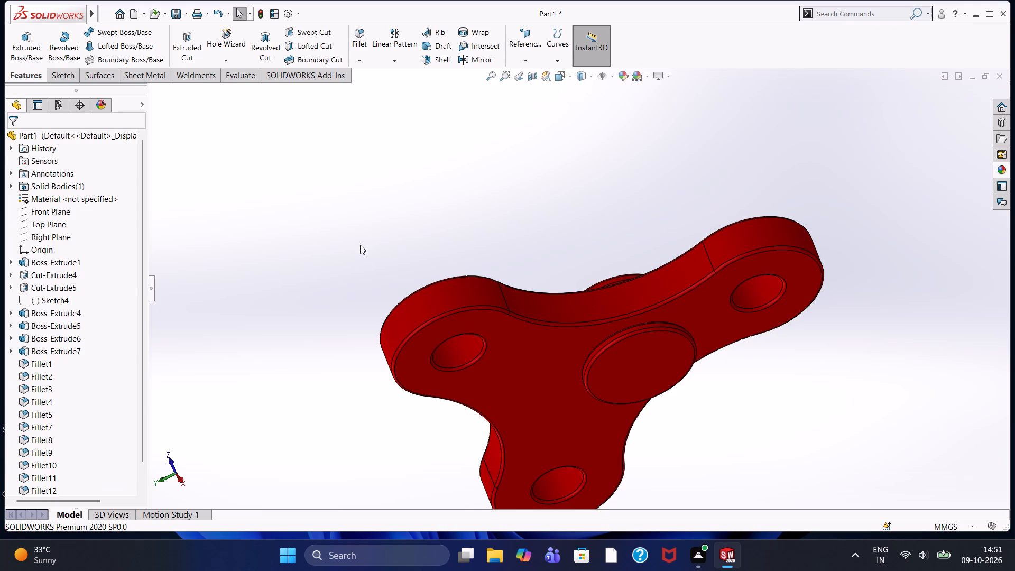
pyautogui.click(360, 245)
# Inspect the filleted spinner in isometric, face-on and edge-on views, including the gaps between the central caps and the body.
pyautogui.moveTo(360, 217); pyautogui.dragTo(391, 261, button='middle')
pyautogui.scroll(2, 500, 246)
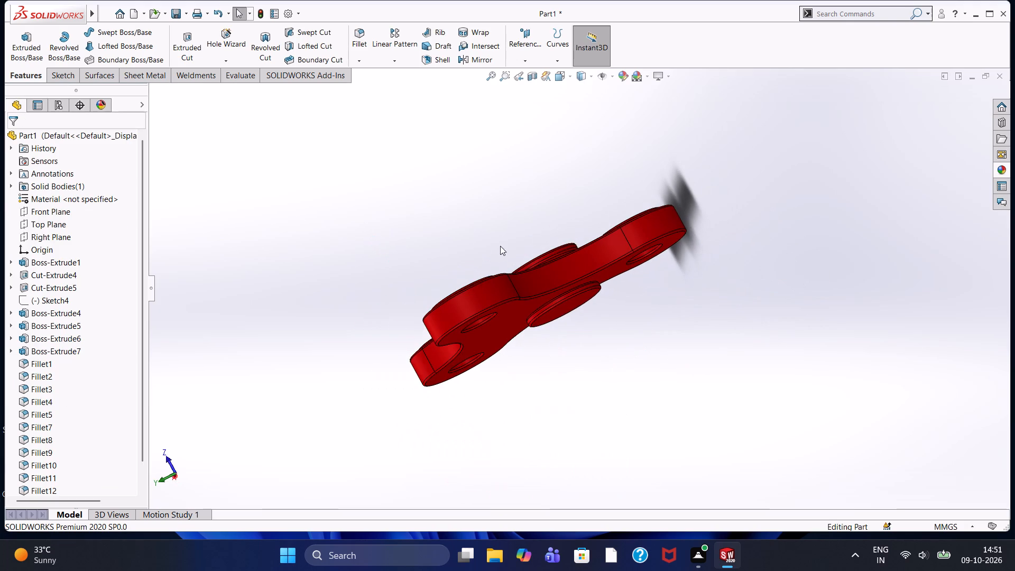
pyautogui.moveTo(447, 261); pyautogui.dragTo(500, 263, button='middle')
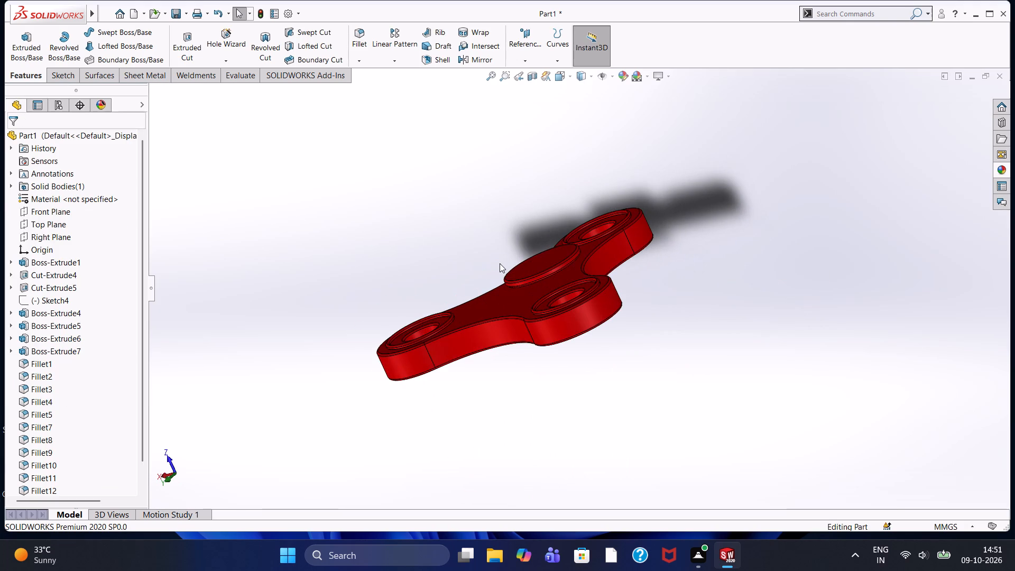
pyautogui.hotkey('ctrl', '7')
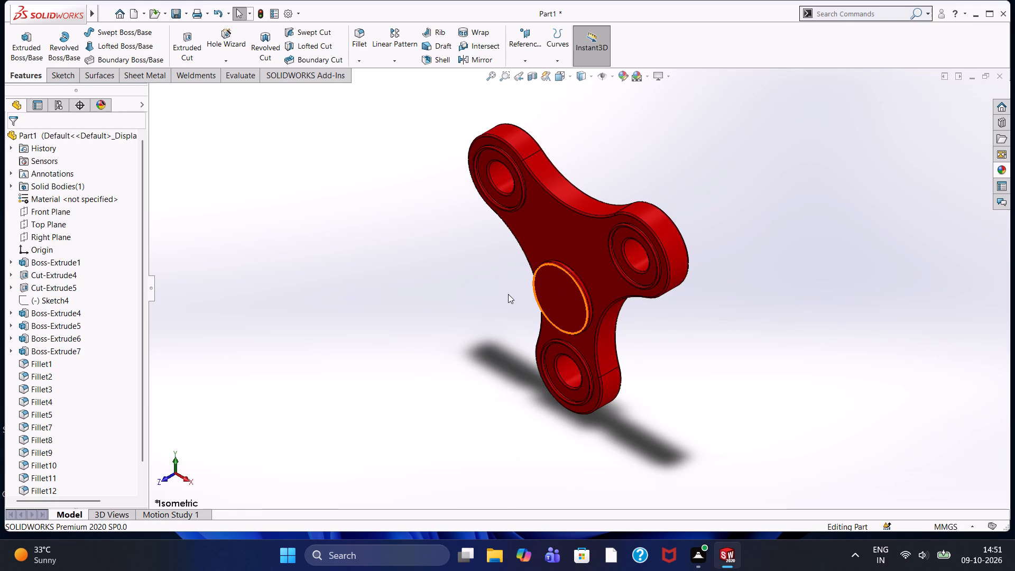
pyautogui.moveTo(508, 294); pyautogui.dragTo(548, 149, button='middle')
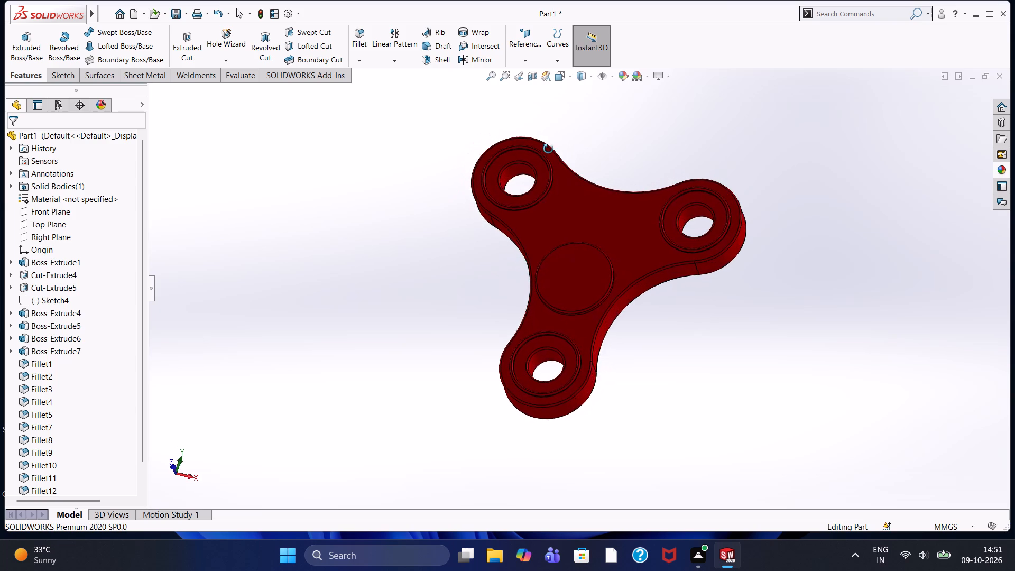
pyautogui.moveTo(548, 149); pyautogui.dragTo(588, 196, button='middle')
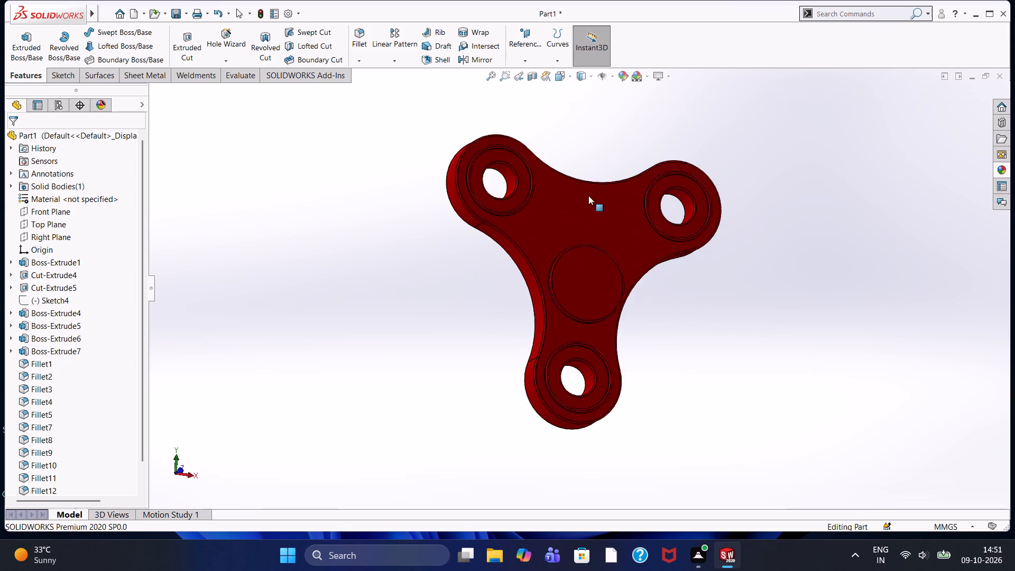
pyautogui.moveTo(588, 196); pyautogui.dragTo(586, 172, button='middle')
pyautogui.scroll(1, 730, 317)
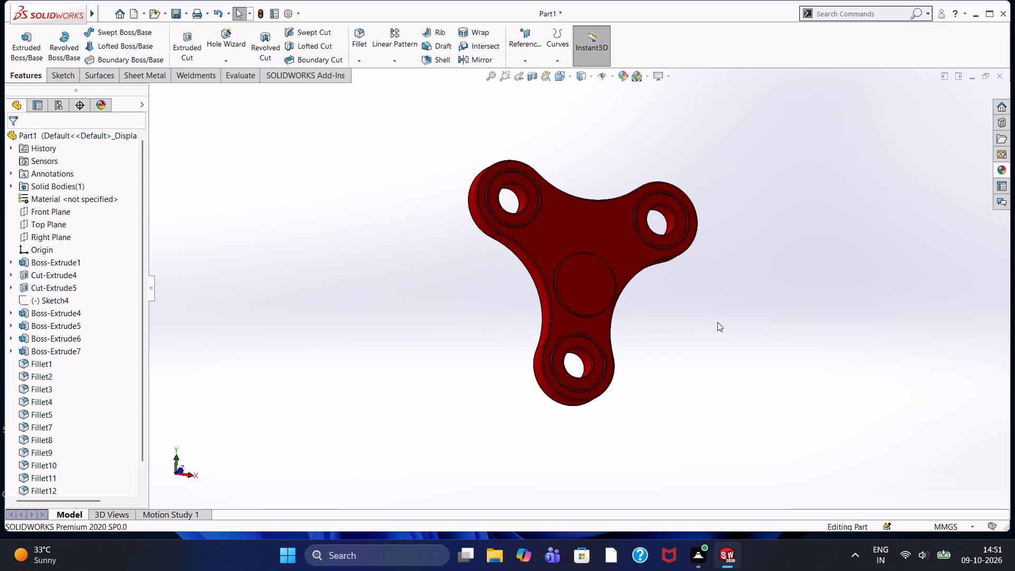
pyautogui.moveTo(712, 322); pyautogui.dragTo(665, 185, button='middle')
pyautogui.scroll(-5, 667, 275)
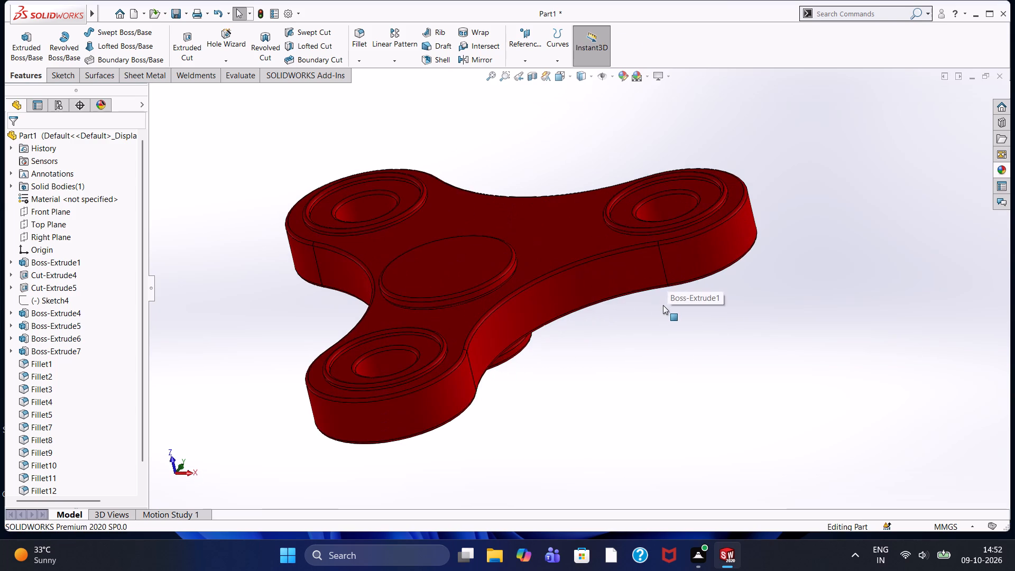
pyautogui.scroll(1, 661, 308)
pyautogui.scroll(1, 501, 541)
pyautogui.moveTo(550, 415); pyautogui.dragTo(518, 363, button='middle')
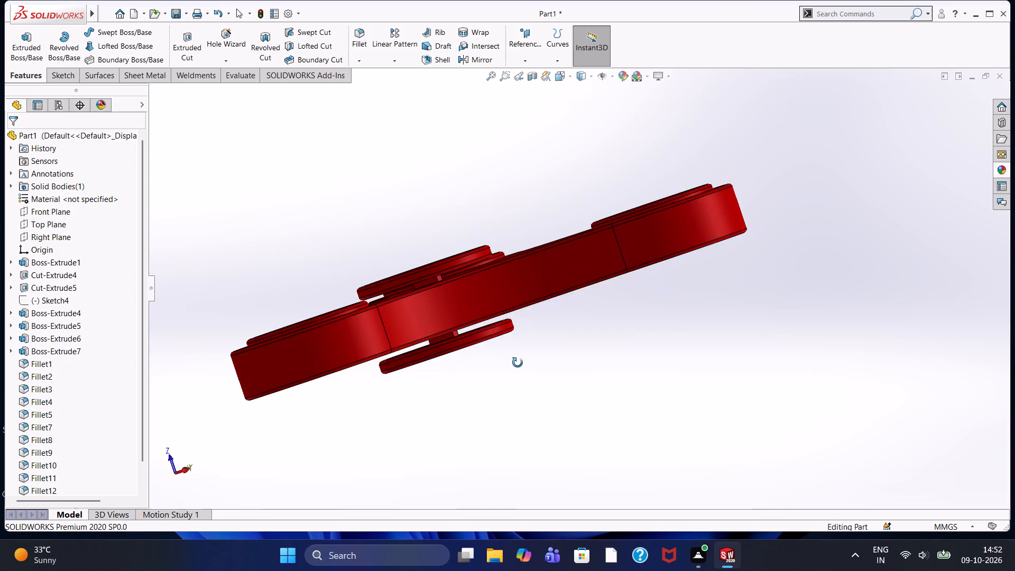
pyautogui.moveTo(518, 363); pyautogui.dragTo(529, 360, button='middle')
pyautogui.scroll(-2, 529, 360)
pyautogui.scroll(2, 508, 307)
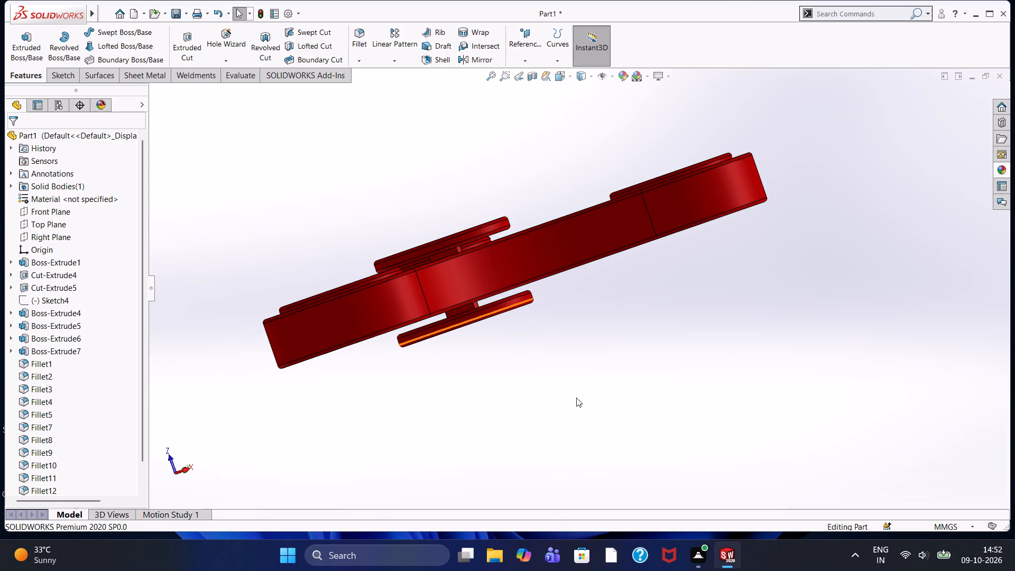
pyautogui.scroll(-2, 540, 296)
pyautogui.scroll(2, 539, 296)
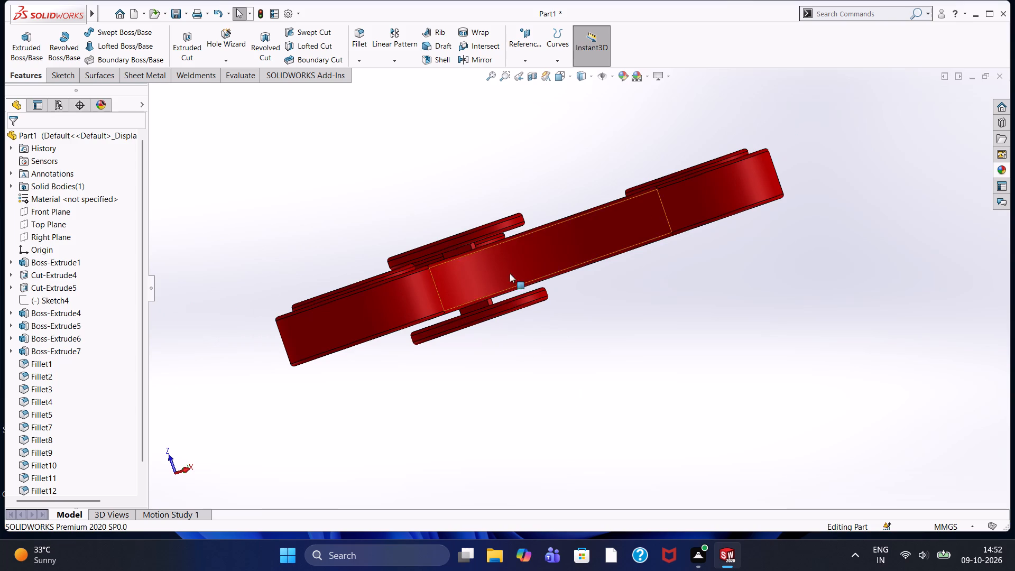
pyautogui.scroll(1, 449, 159)
pyautogui.scroll(-2, 445, 183)
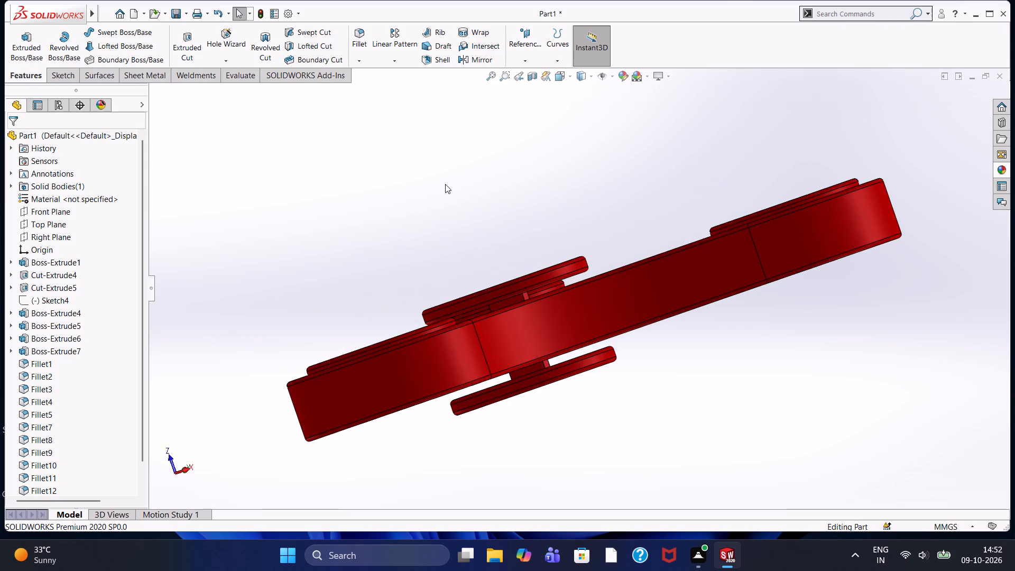
pyautogui.scroll(1, 424, 219)
pyautogui.moveTo(393, 266); pyautogui.dragTo(523, 188, button='middle')
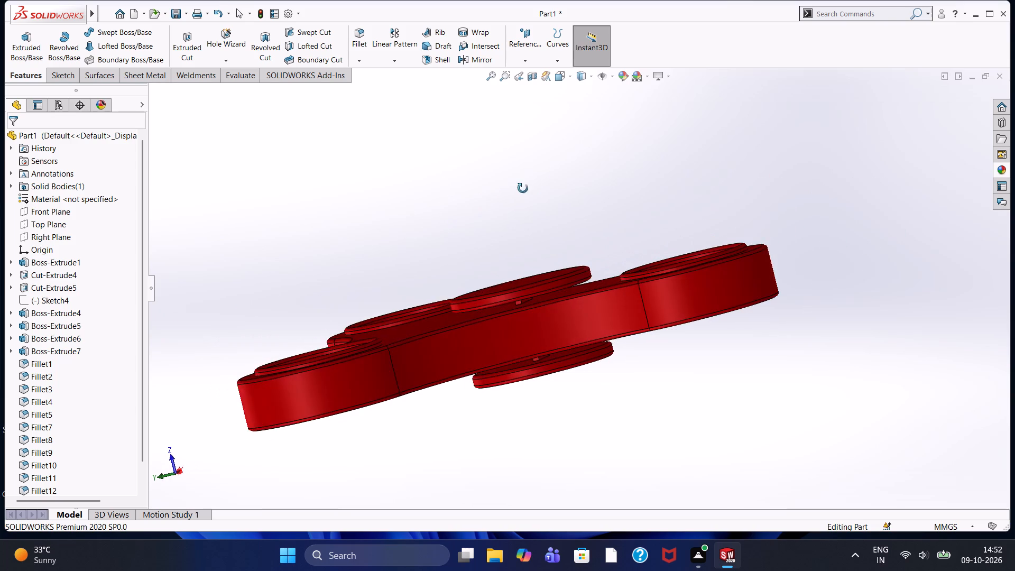
pyautogui.moveTo(523, 188); pyautogui.dragTo(555, 163, button='middle')
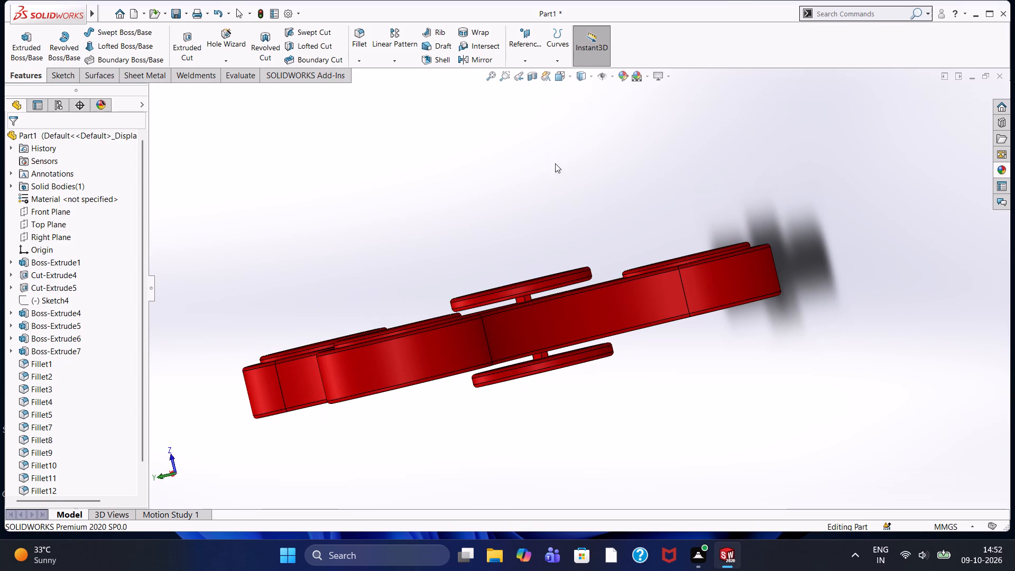
# Inspect the filleted spinner from edge-on and oblique angles, including its outer edges, lobes and both central caps.
pyautogui.scroll(-2, 596, 318)
pyautogui.scroll(3, 467, 295)
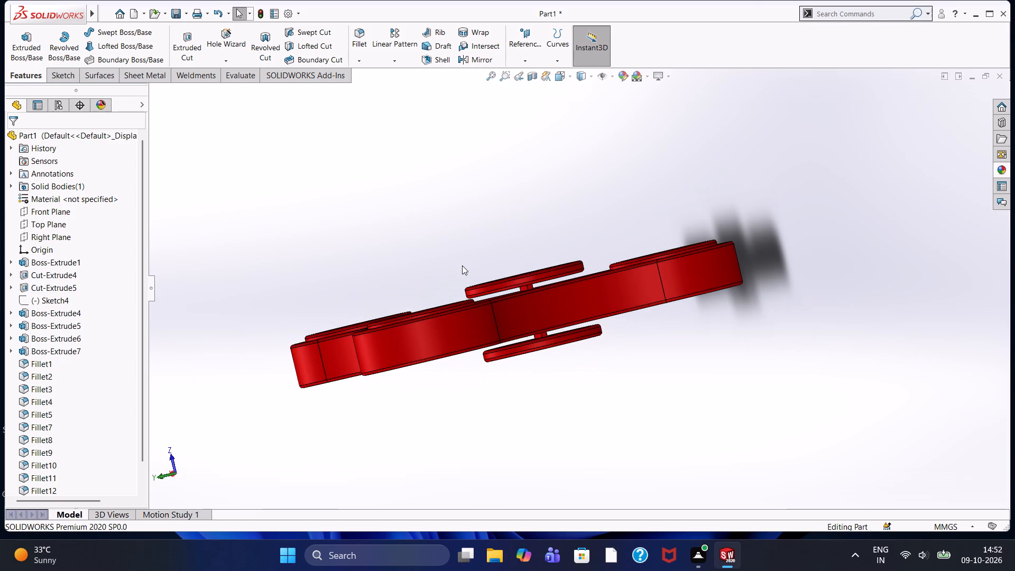
pyautogui.scroll(-1, 462, 263)
pyautogui.moveTo(403, 243); pyautogui.dragTo(425, 229, button='middle')
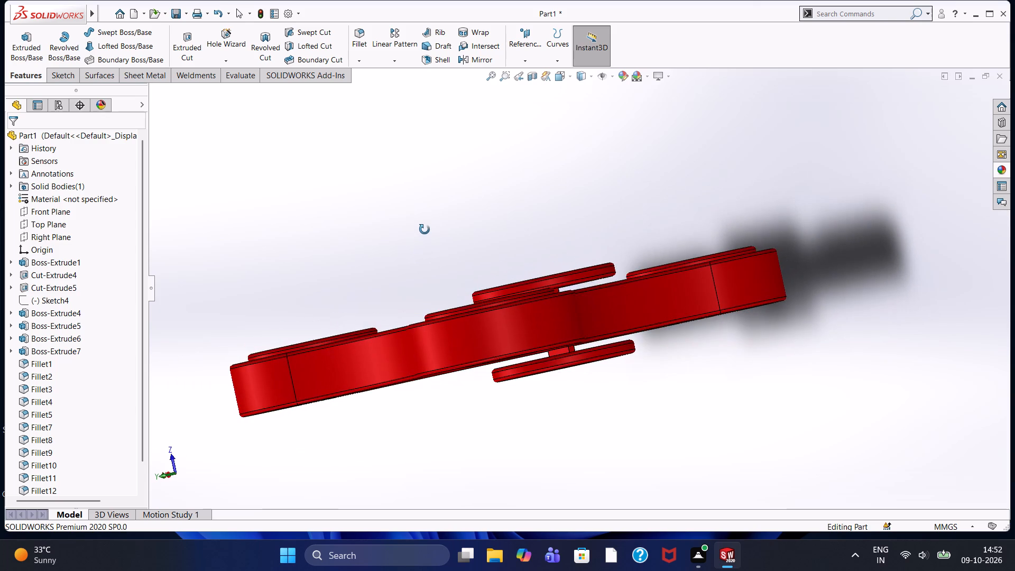
pyautogui.moveTo(425, 229); pyautogui.dragTo(435, 232, button='middle')
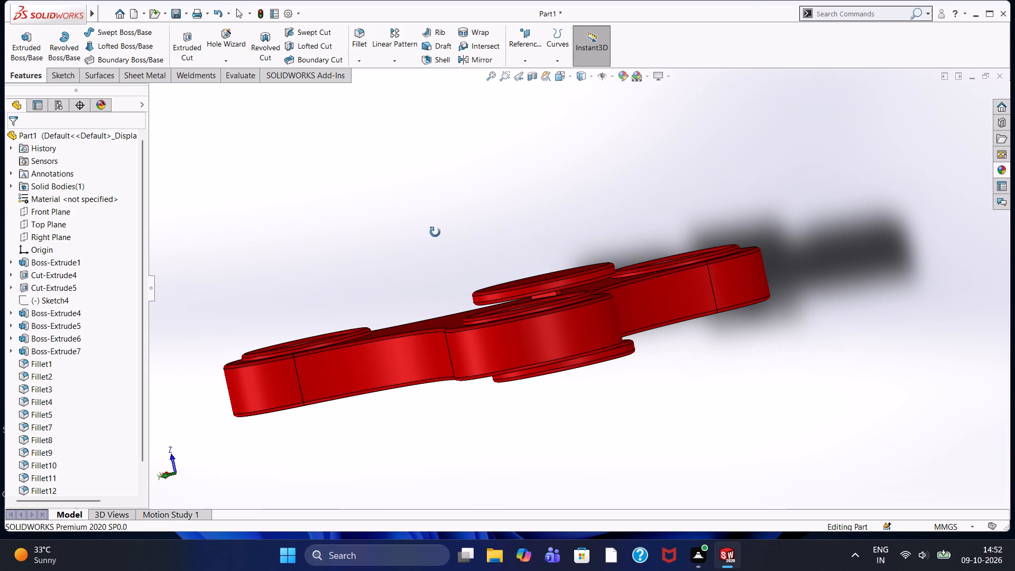
pyautogui.moveTo(435, 232); pyautogui.dragTo(447, 242, button='middle')
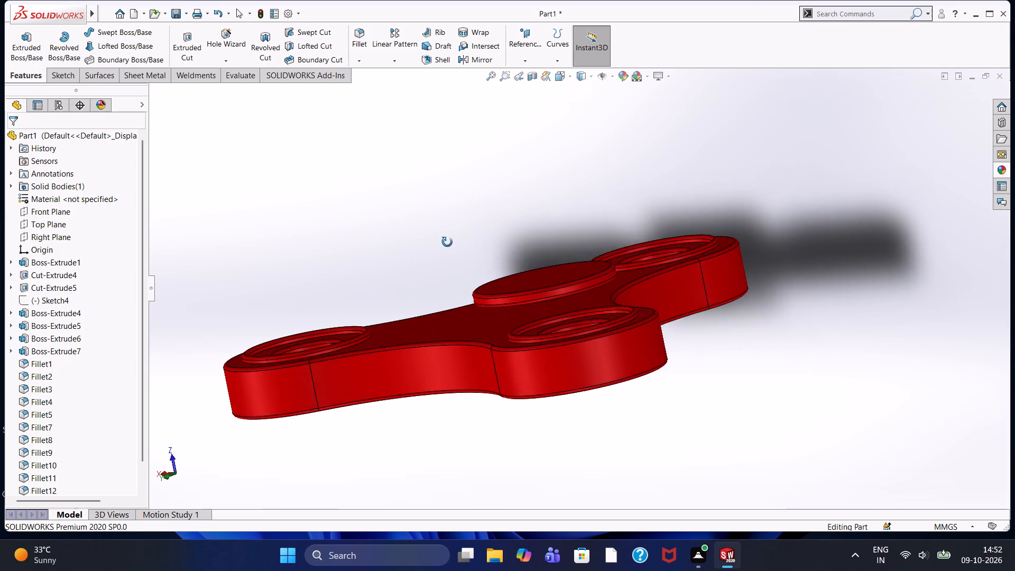
pyautogui.moveTo(447, 242); pyautogui.dragTo(467, 215, button='middle')
pyautogui.scroll(-2, 486, 259)
pyautogui.scroll(2, 520, 268)
pyautogui.moveTo(440, 213); pyautogui.dragTo(427, 198, button='middle')
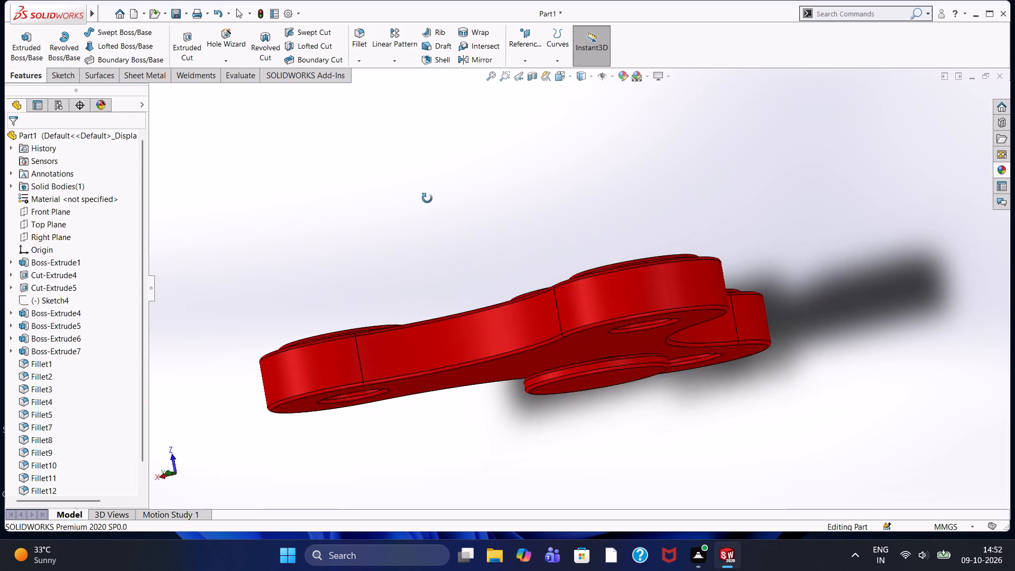
pyautogui.moveTo(427, 198); pyautogui.dragTo(477, 199, button='middle')
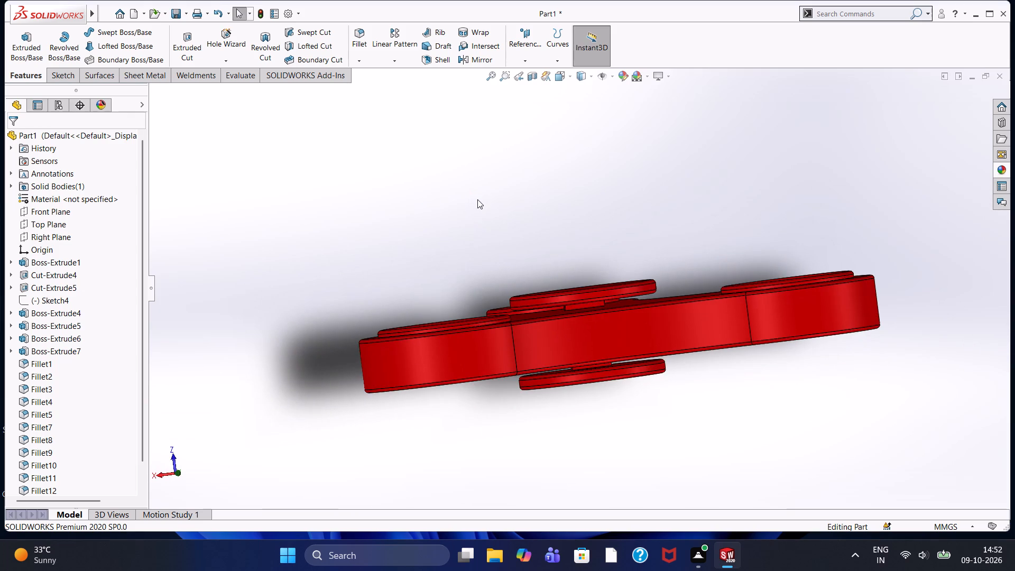
pyautogui.moveTo(477, 199); pyautogui.dragTo(501, 214, button='middle')
pyautogui.moveTo(501, 214); pyautogui.dragTo(512, 216, button='middle')
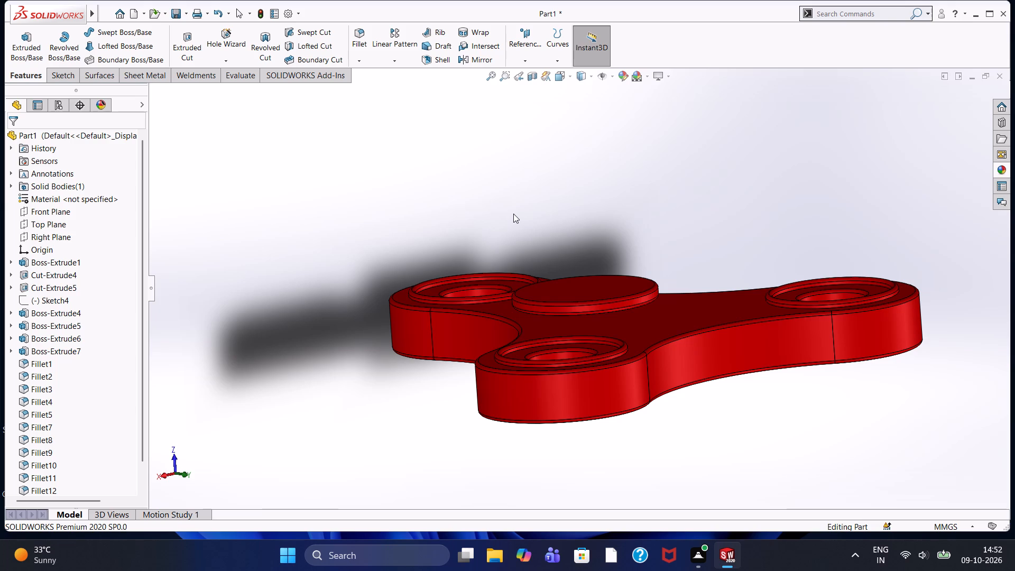
pyautogui.moveTo(587, 207); pyautogui.dragTo(569, 181, button='middle')
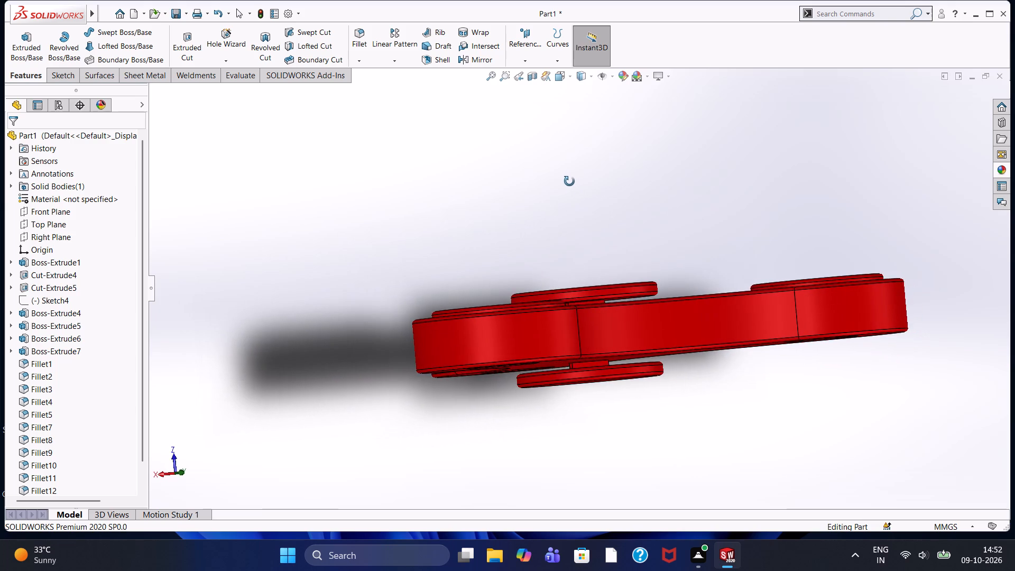
pyautogui.moveTo(569, 181); pyautogui.dragTo(559, 186, button='middle')
# Examine close up, edge-on, the short stems and gaps between the two central caps and the spinner body.
pyautogui.scroll(-2, 582, 306)
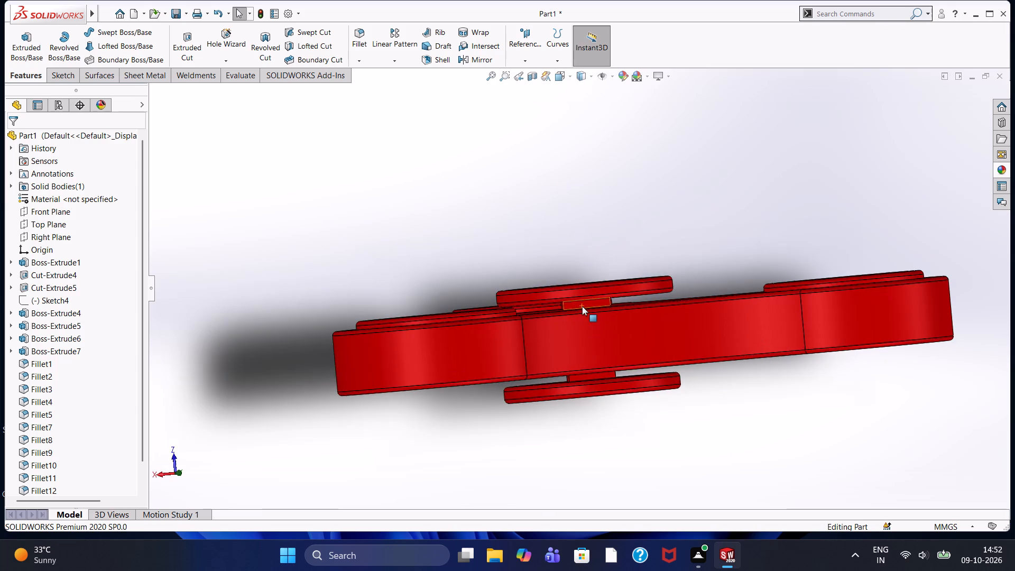
pyautogui.scroll(-1, 582, 302)
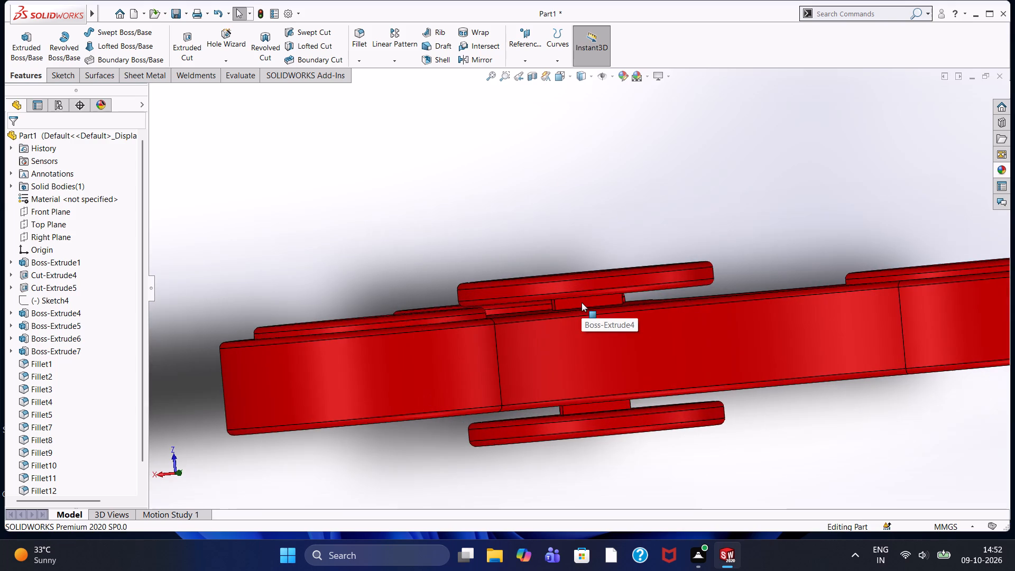
pyautogui.scroll(1, 582, 302)
pyautogui.scroll(-1, 582, 302)
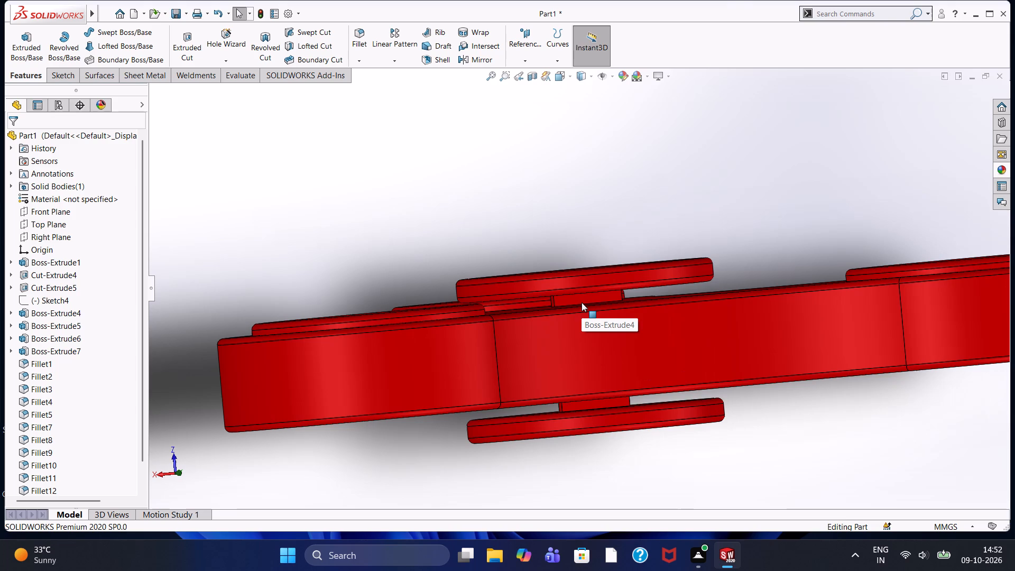
pyautogui.scroll(-1, 582, 302)
pyautogui.scroll(1, 582, 302)
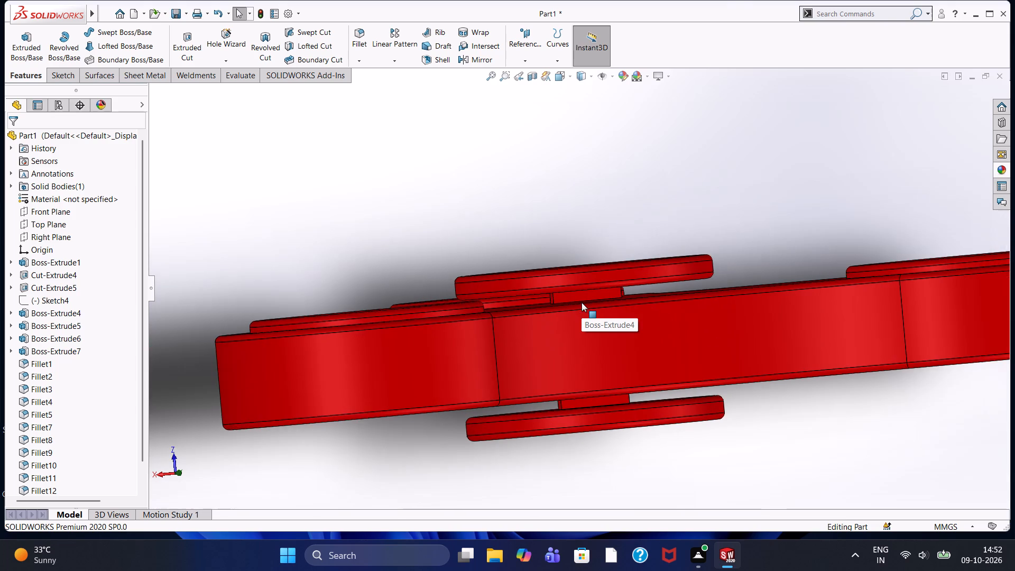
pyautogui.scroll(2, 582, 302)
pyautogui.scroll(-3, 582, 302)
pyautogui.scroll(1, 582, 302)
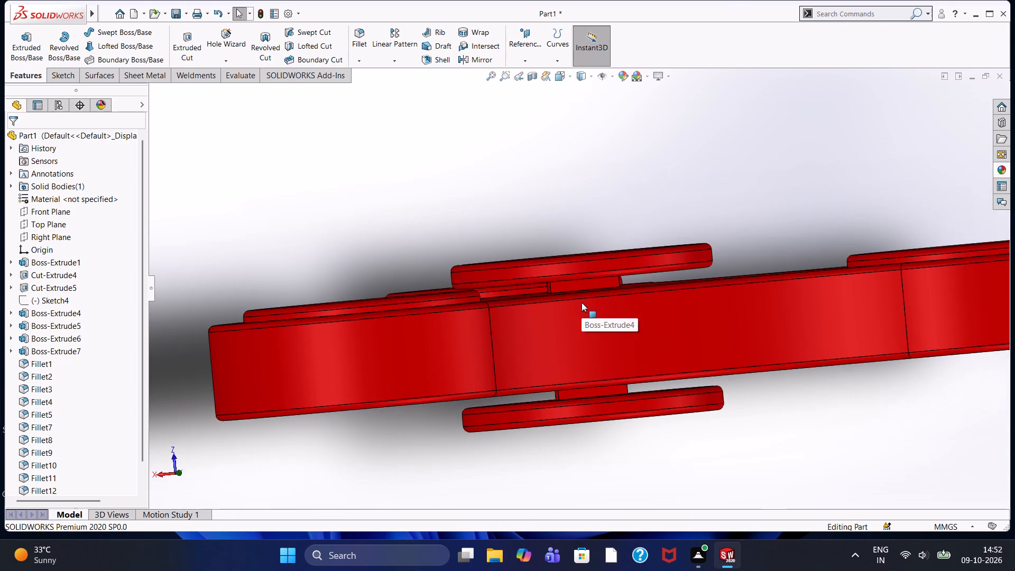
pyautogui.scroll(-1, 582, 302)
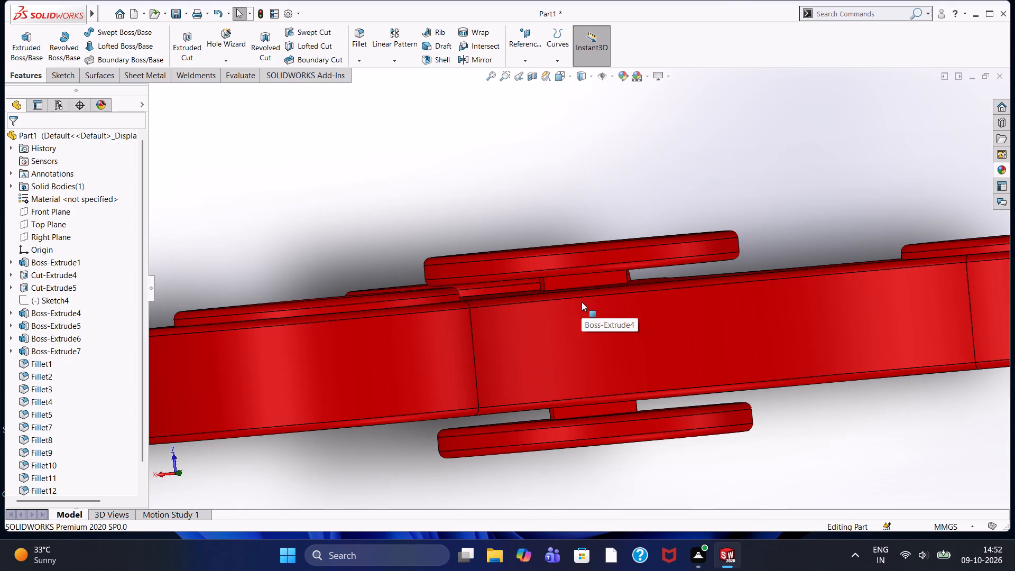
pyautogui.scroll(-1, 582, 302)
pyautogui.scroll(2, 582, 302)
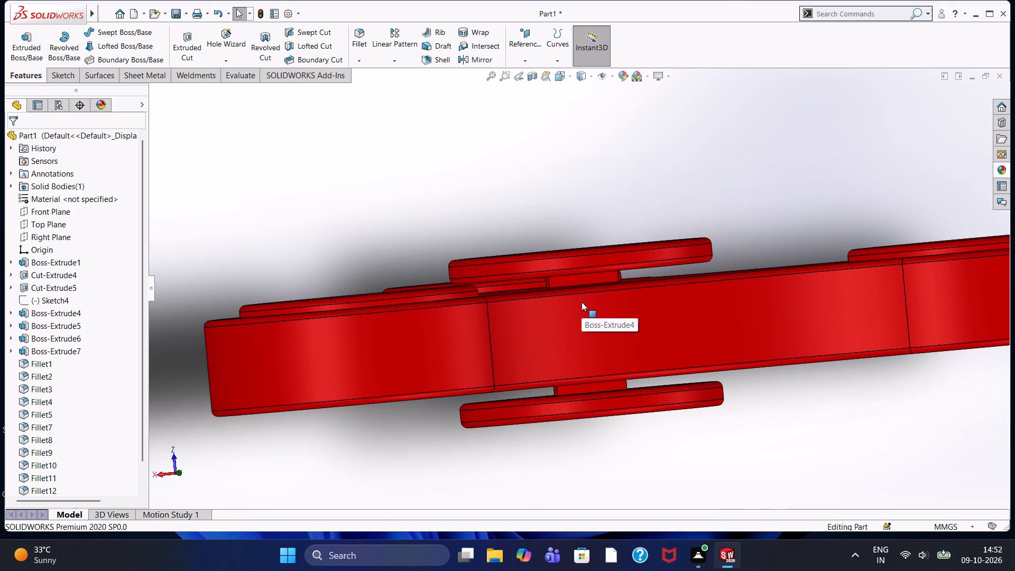
pyautogui.scroll(-1, 582, 302)
pyautogui.scroll(1, 582, 302)
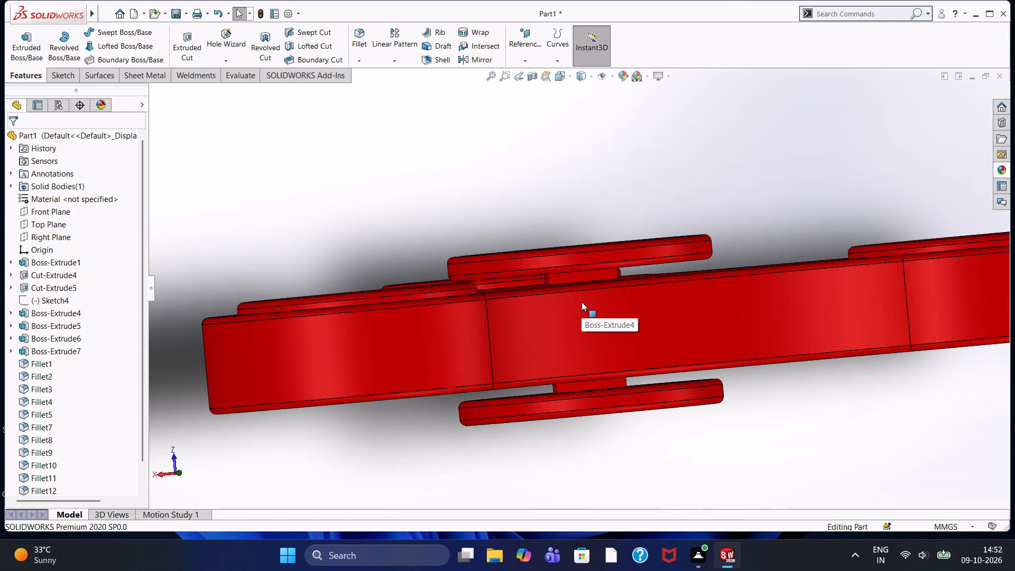
pyautogui.scroll(1, 582, 302)
pyautogui.scroll(-2, 582, 302)
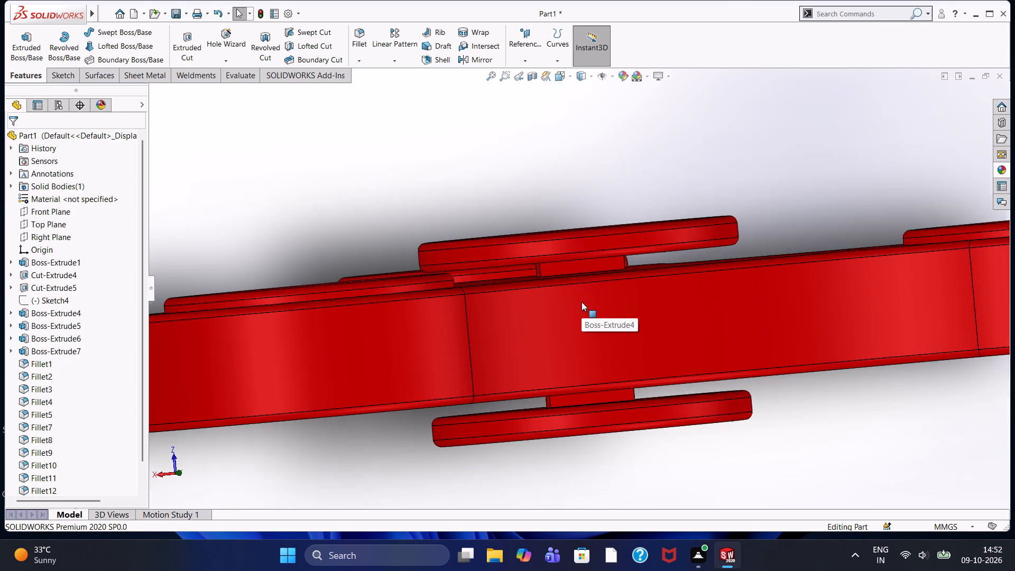
pyautogui.scroll(-1, 582, 302)
pyautogui.scroll(3, 582, 302)
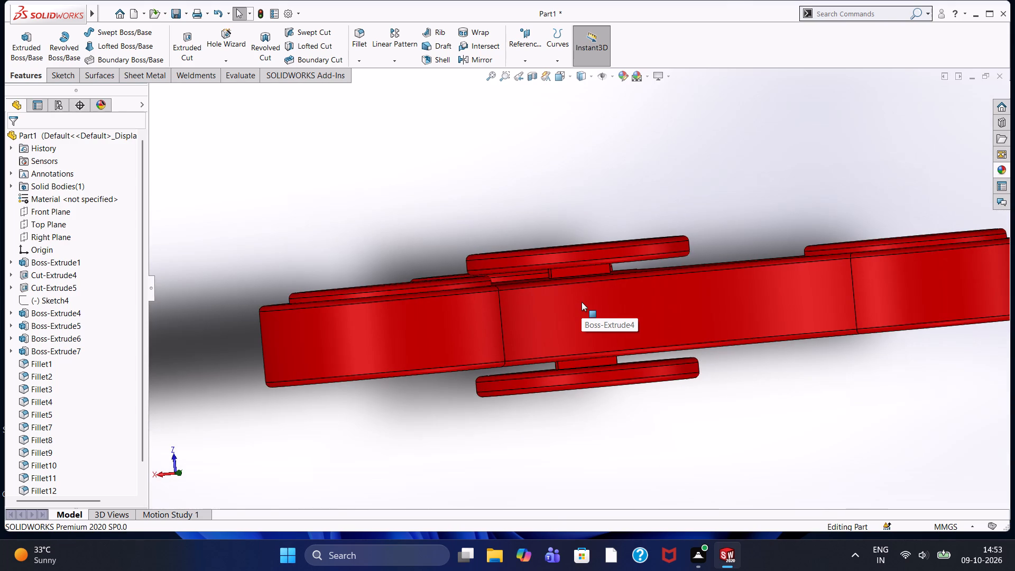
pyautogui.scroll(1, 582, 302)
# Examine the spinner's front and rear faces, including the caps, raised rings and through holes.
pyautogui.moveTo(558, 153); pyautogui.dragTo(578, 202, button='middle')
pyautogui.scroll(-1, 579, 297)
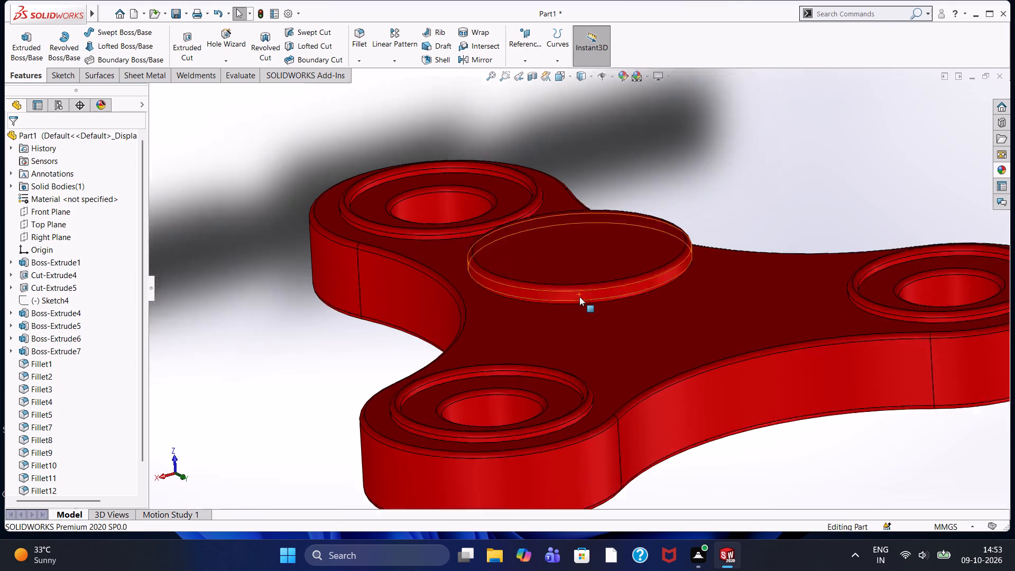
pyautogui.scroll(-3, 579, 297)
pyautogui.scroll(2, 218, 321)
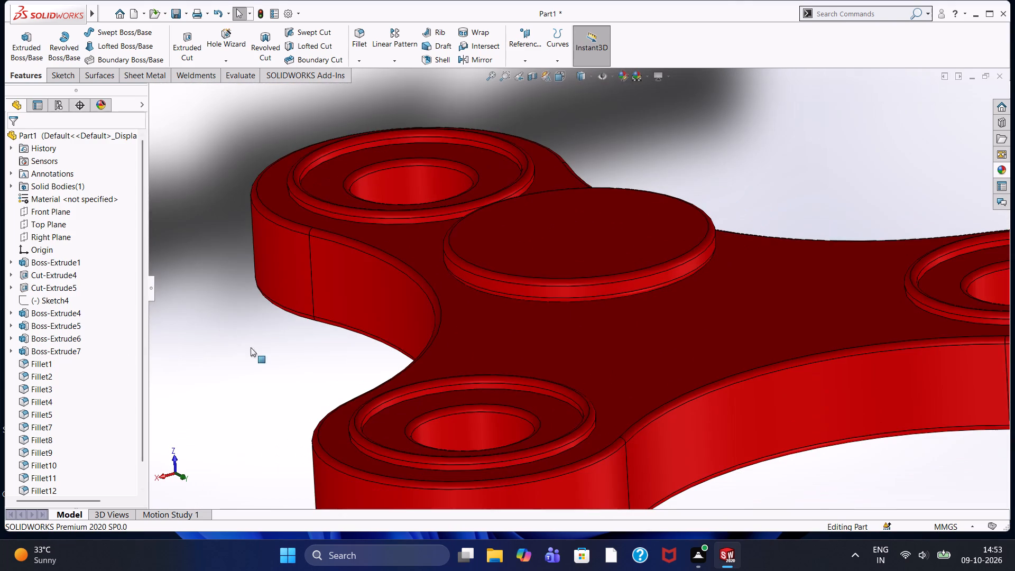
pyautogui.moveTo(295, 350); pyautogui.dragTo(253, 320, button='middle')
pyautogui.moveTo(410, 439); pyautogui.dragTo(401, 317, button='middle')
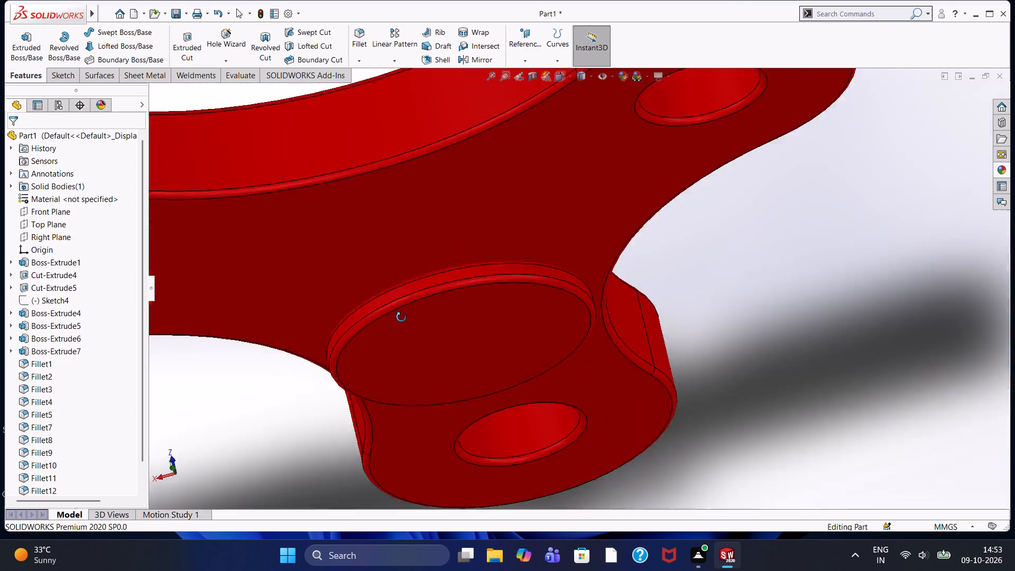
pyautogui.moveTo(401, 317); pyautogui.dragTo(407, 274, button='middle')
pyautogui.scroll(6, 417, 307)
pyautogui.moveTo(417, 307); pyautogui.dragTo(469, 403, button='middle')
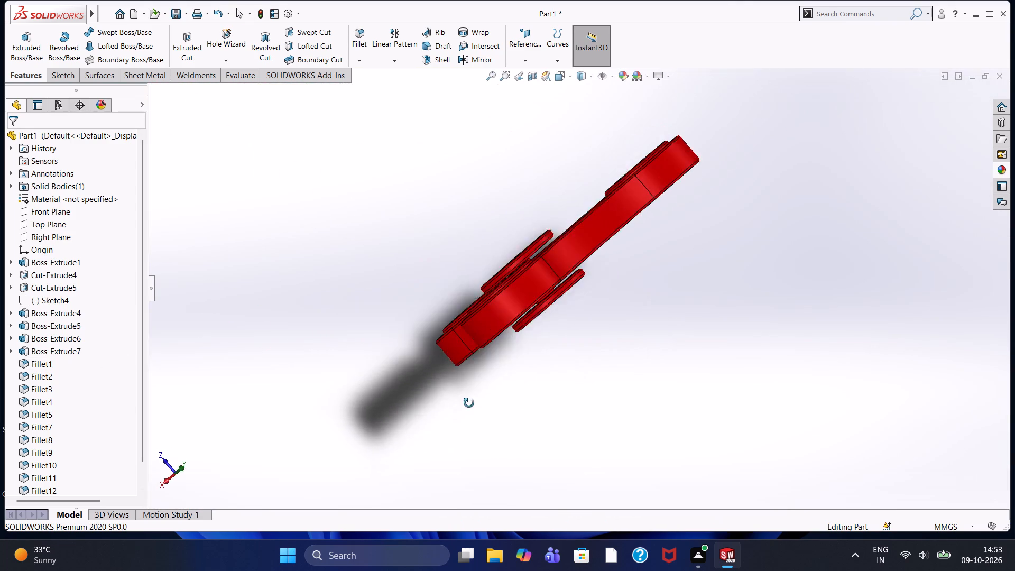
pyautogui.moveTo(469, 403); pyautogui.dragTo(523, 354, button='middle')
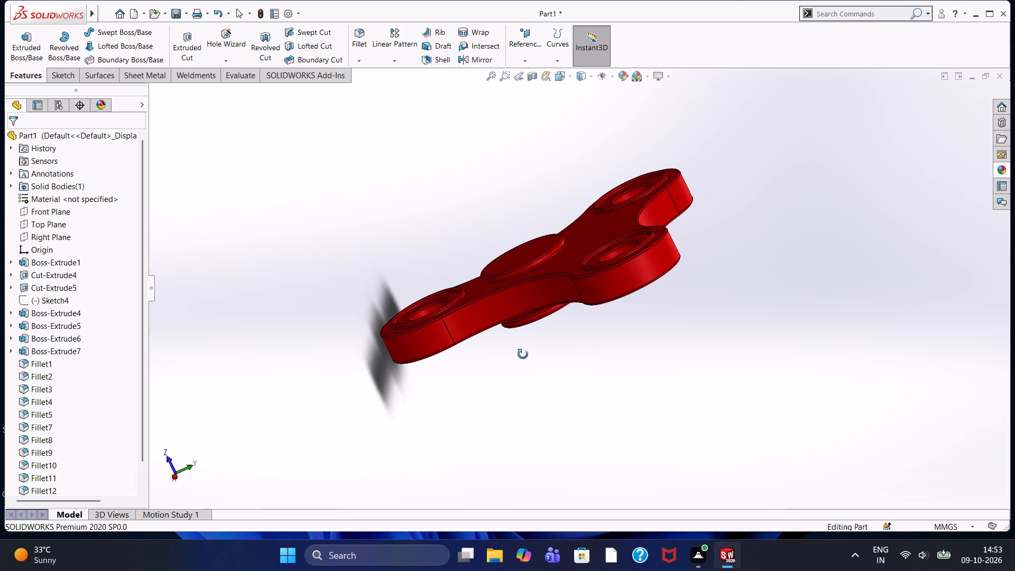
pyautogui.moveTo(523, 354); pyautogui.dragTo(525, 354, button='middle')
pyautogui.scroll(-2, 608, 336)
pyautogui.moveTo(640, 330); pyautogui.dragTo(598, 383, button='middle')
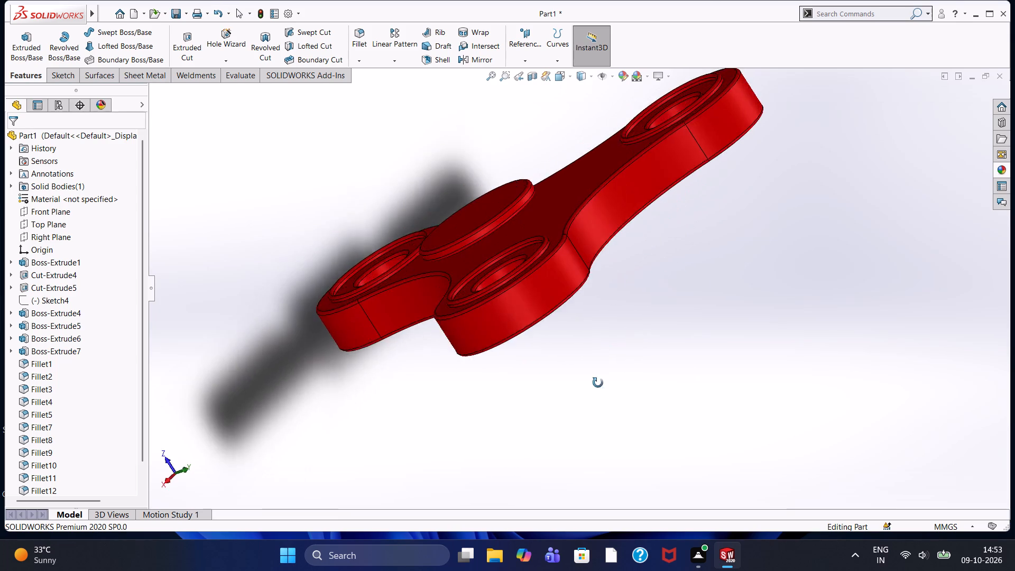
pyautogui.moveTo(598, 383); pyautogui.dragTo(620, 402, button='middle')
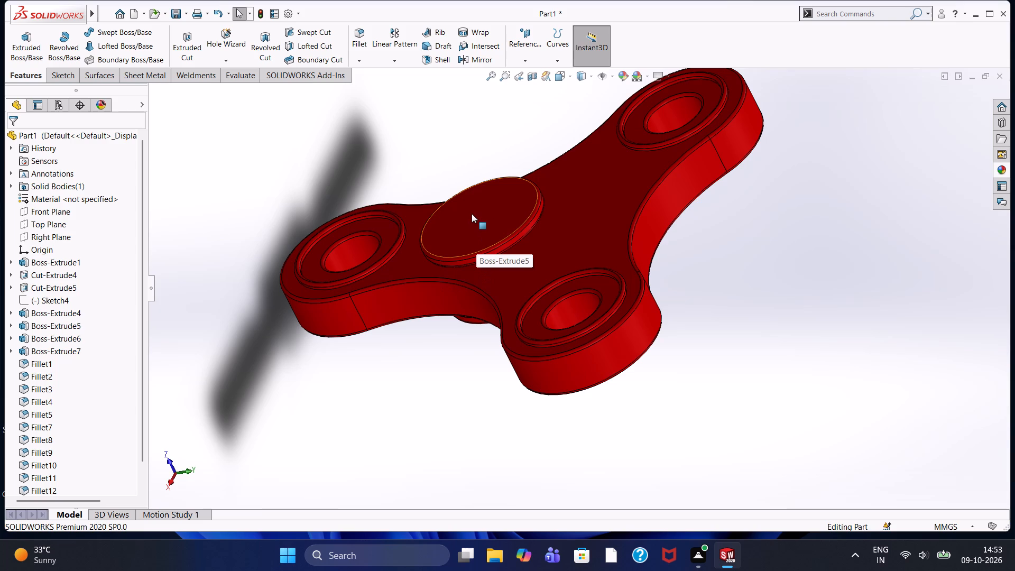
pyautogui.scroll(-4, 358, 182)
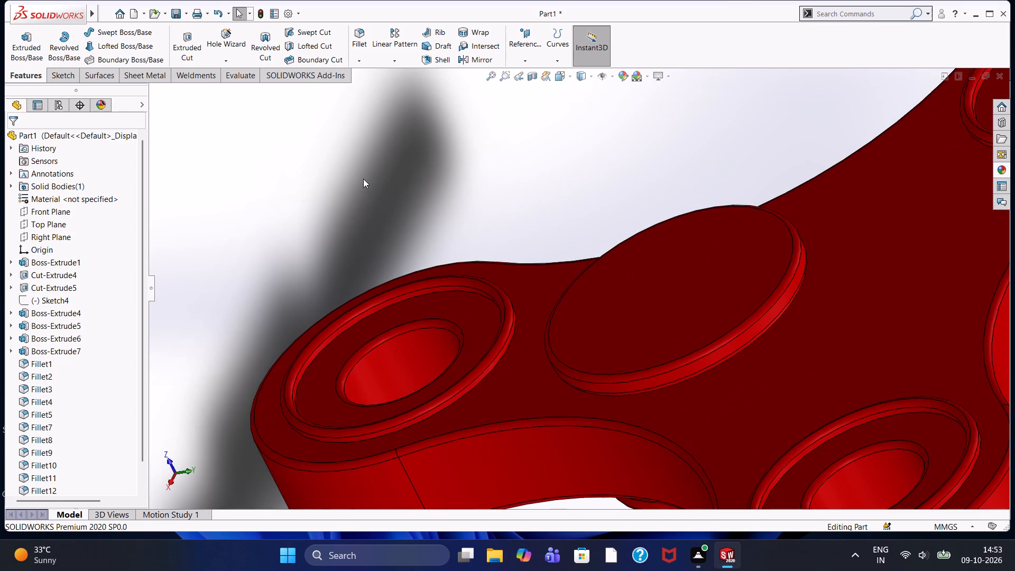
pyautogui.scroll(2, 363, 179)
# Apply the steel grey appearance from the painted car collection to the whole spinner part.
pyautogui.click(621, 75)
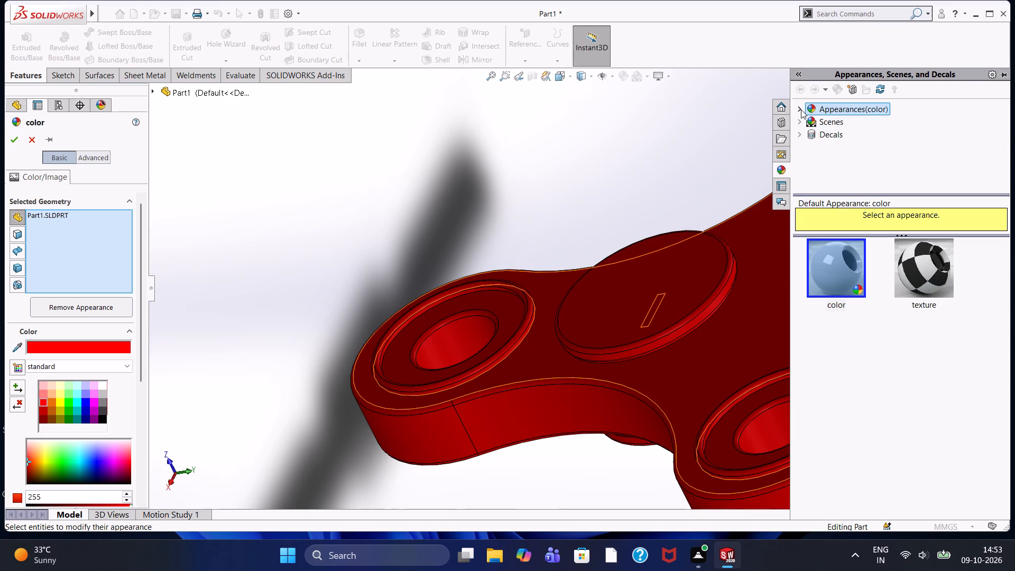
pyautogui.click(801, 109)
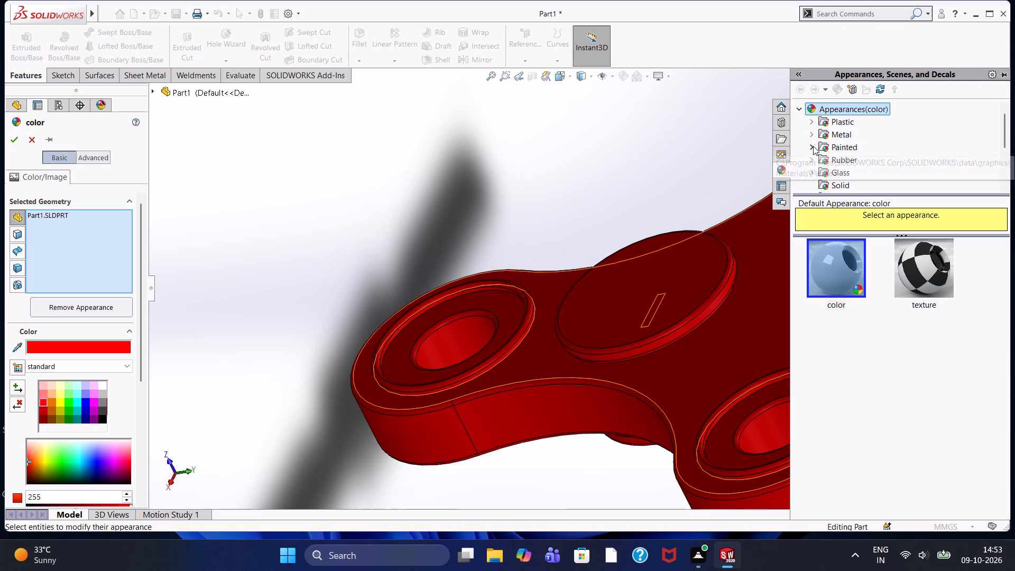
pyautogui.click(813, 146)
pyautogui.click(827, 161)
pyautogui.click(841, 161)
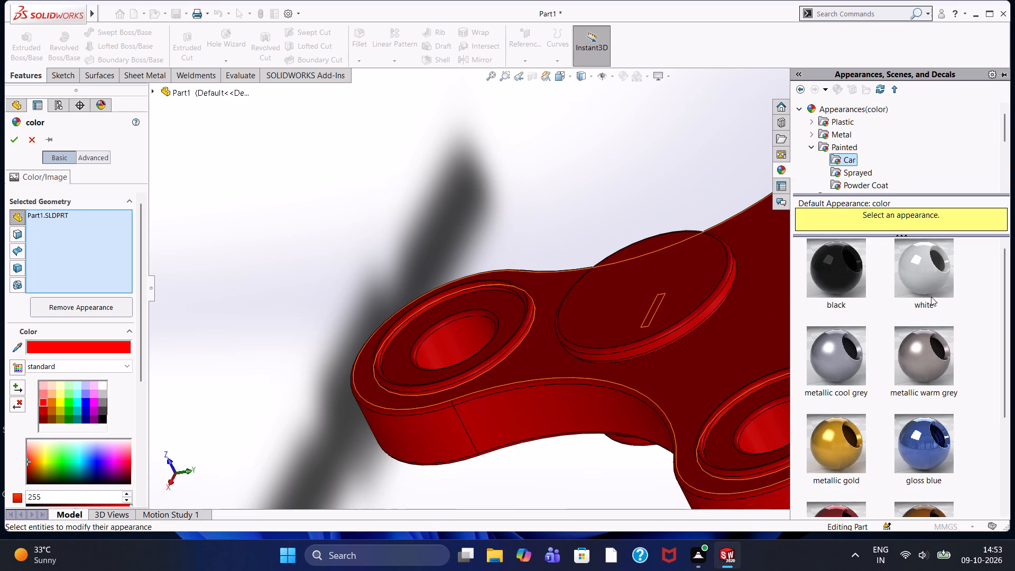
pyautogui.scroll(-1, 943, 395)
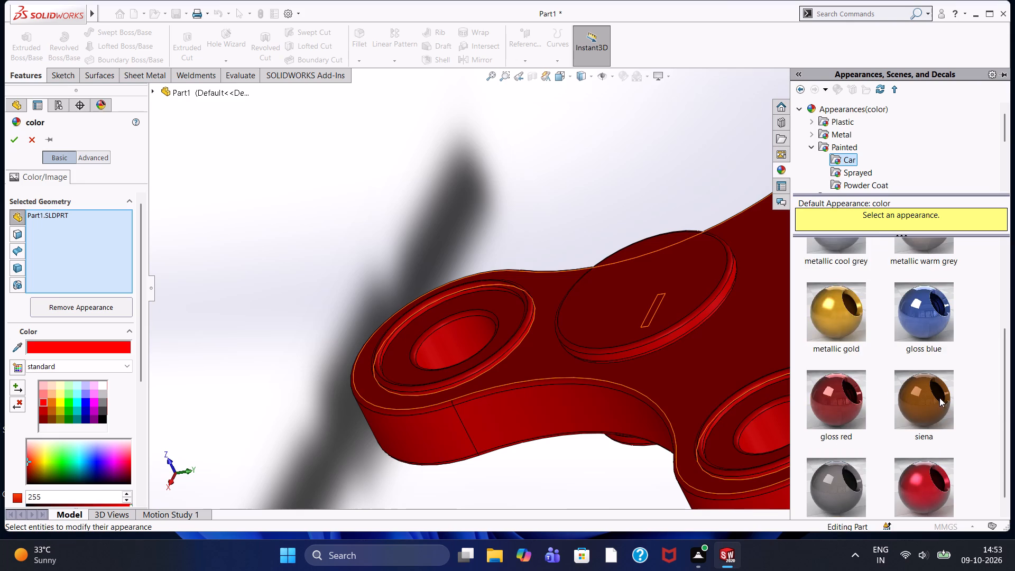
pyautogui.scroll(-1, 941, 419)
pyautogui.scroll(-2, 925, 475)
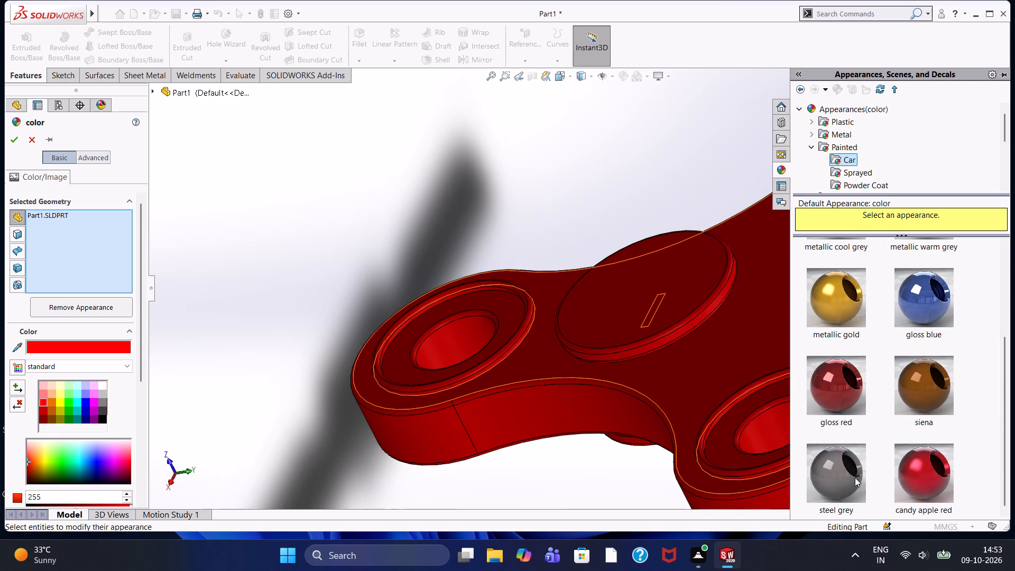
pyautogui.moveTo(842, 472); pyautogui.dragTo(483, 298)
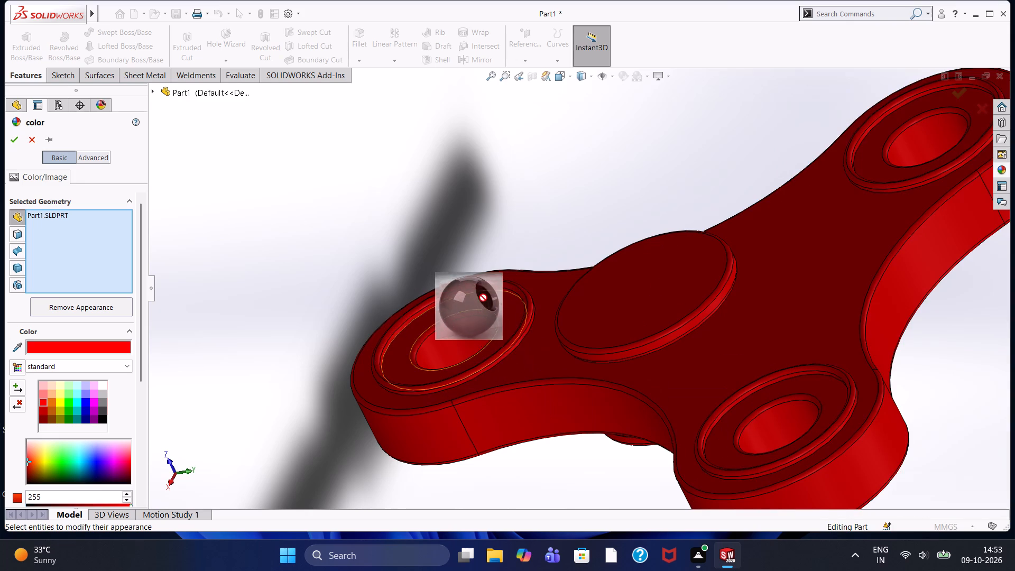
pyautogui.moveTo(483, 298); pyautogui.dragTo(519, 290)
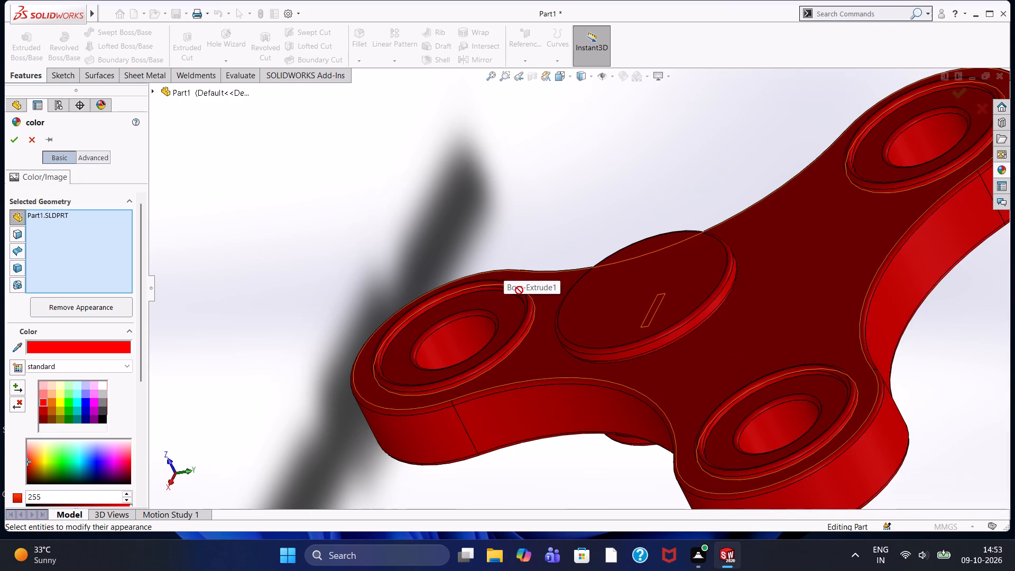
pyautogui.moveTo(519, 290); pyautogui.dragTo(489, 349)
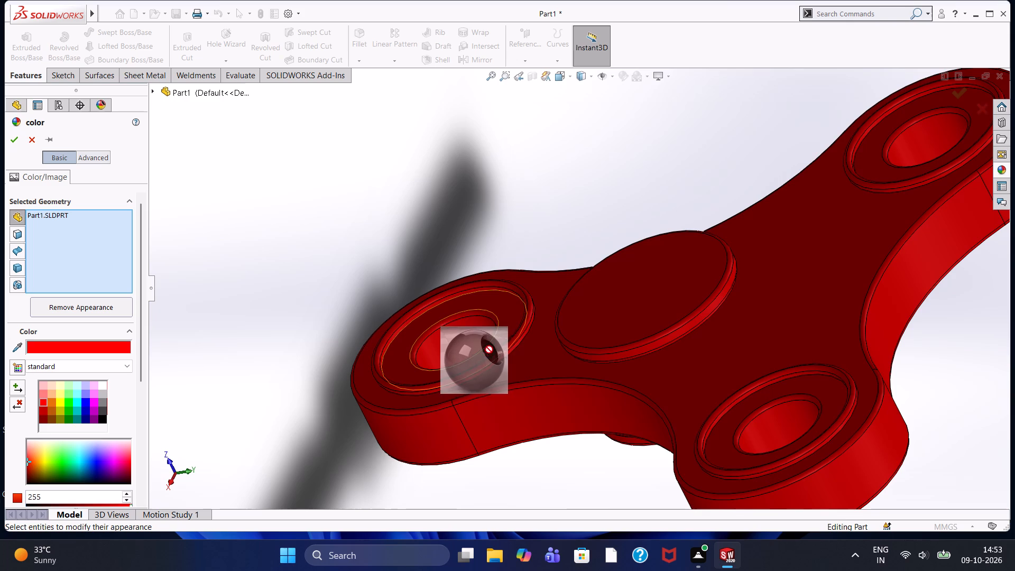
pyautogui.moveTo(489, 349); pyautogui.dragTo(502, 347)
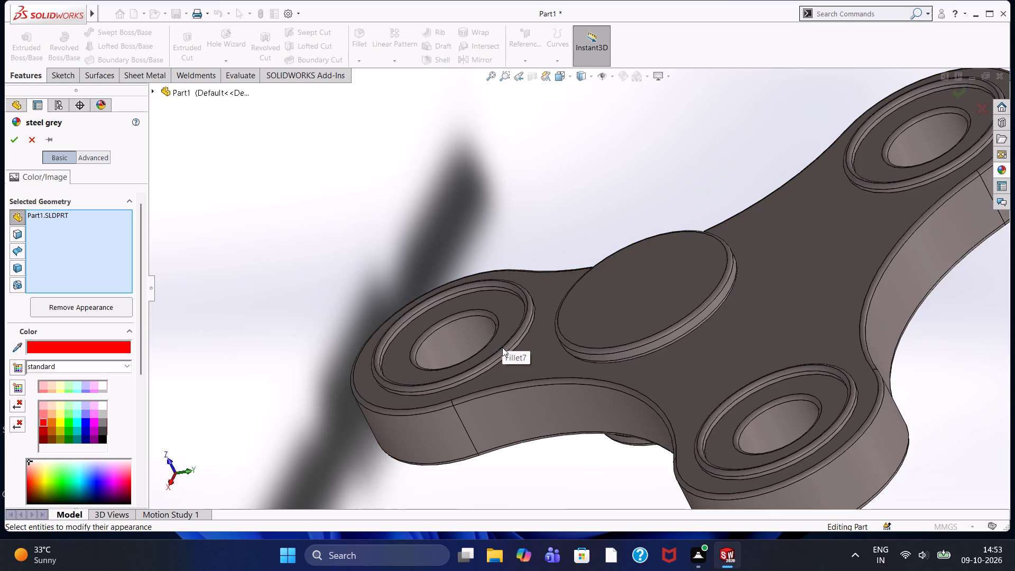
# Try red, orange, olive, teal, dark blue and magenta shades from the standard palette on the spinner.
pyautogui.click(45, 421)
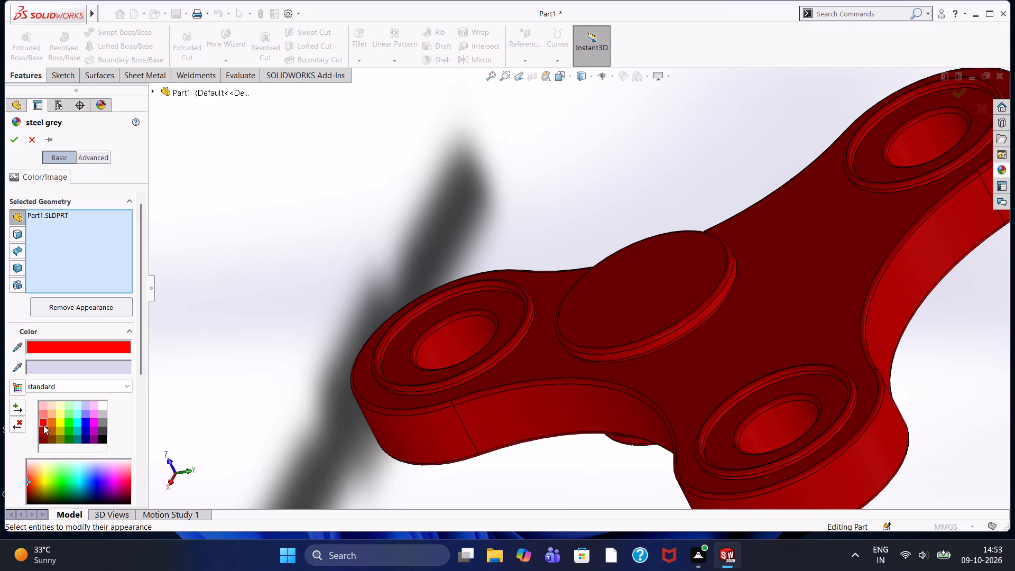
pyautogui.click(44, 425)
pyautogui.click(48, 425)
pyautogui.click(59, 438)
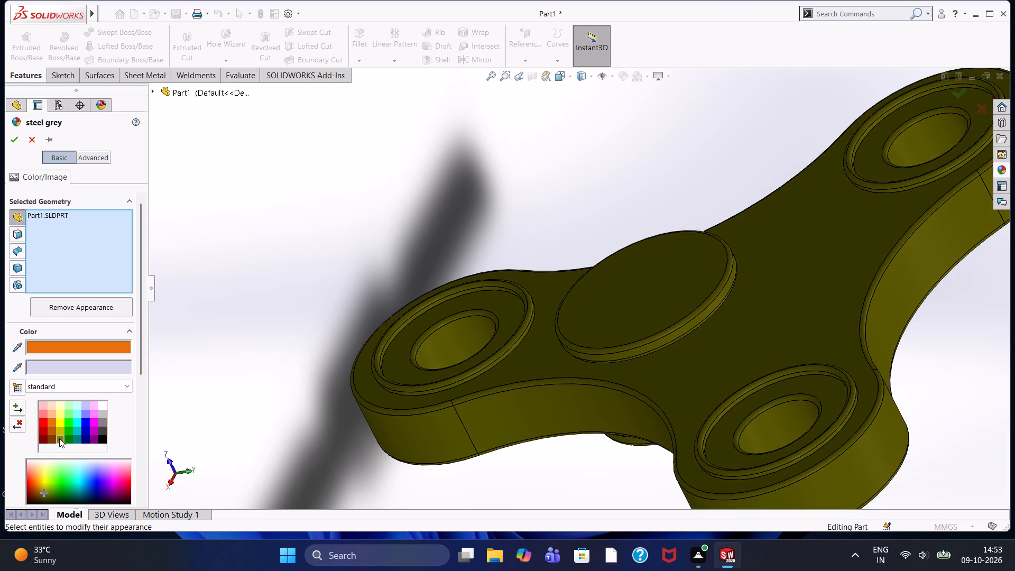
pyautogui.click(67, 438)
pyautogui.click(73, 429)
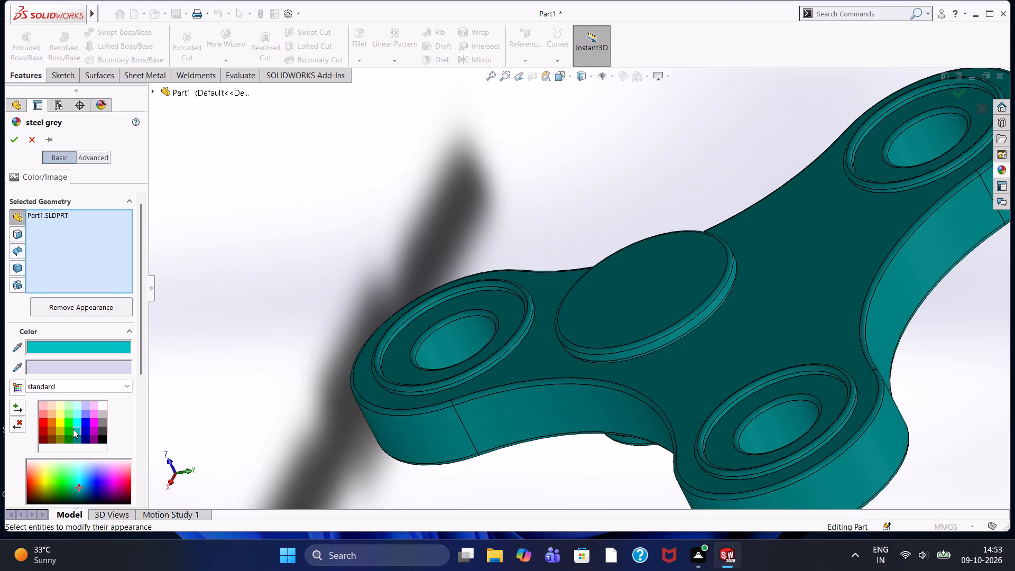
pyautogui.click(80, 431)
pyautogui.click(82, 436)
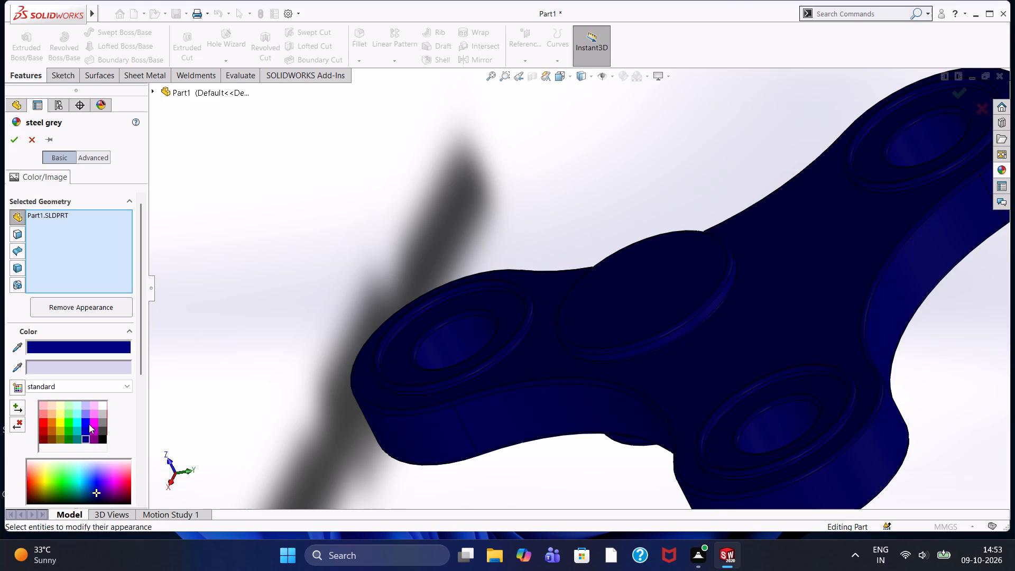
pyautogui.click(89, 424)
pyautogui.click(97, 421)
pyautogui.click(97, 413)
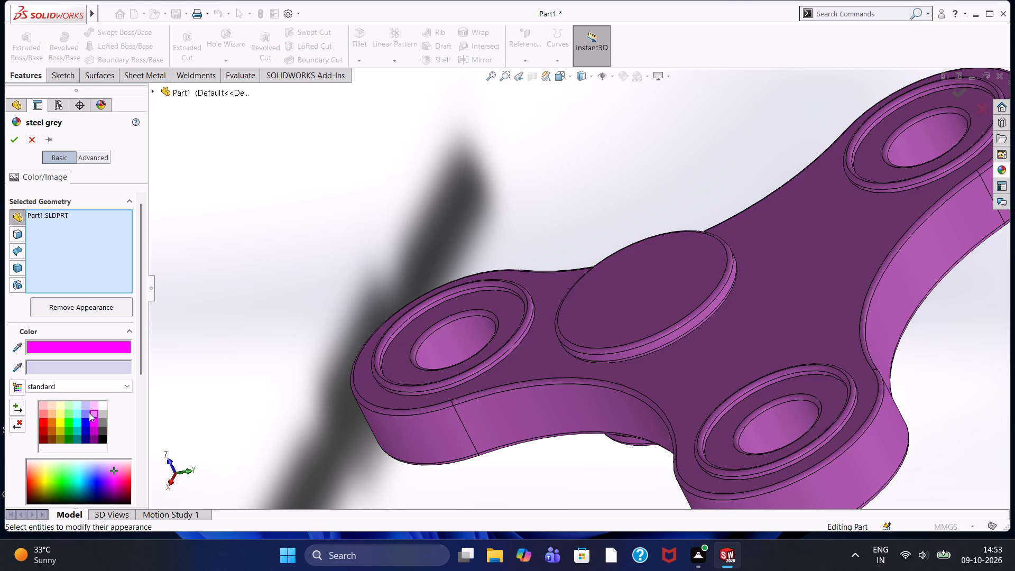
# Compare yellow, orange and red shades from the standard palette and set the spinner's colour to bright red.
pyautogui.click(58, 412)
pyautogui.click(49, 421)
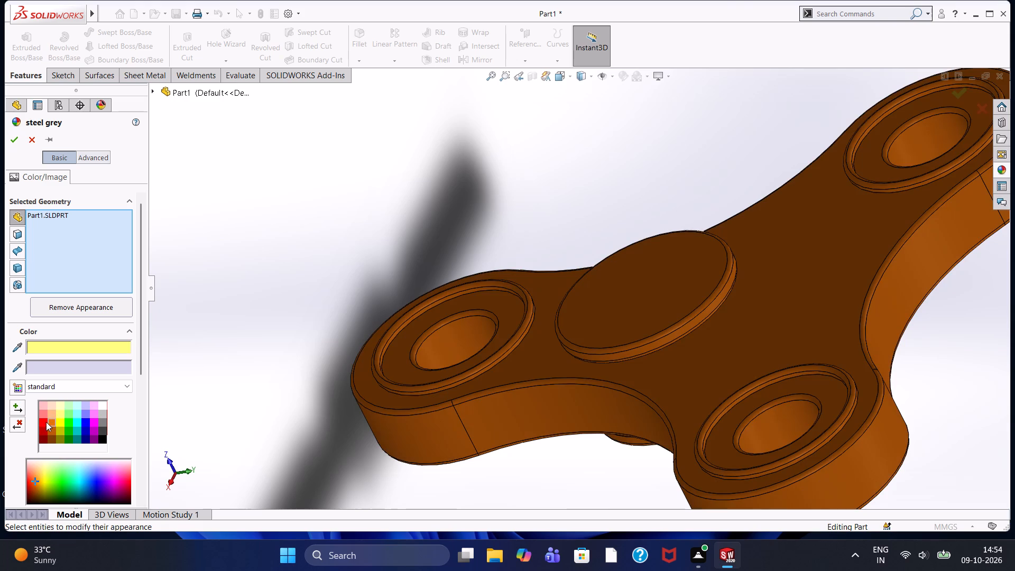
pyautogui.click(43, 422)
pyautogui.click(42, 429)
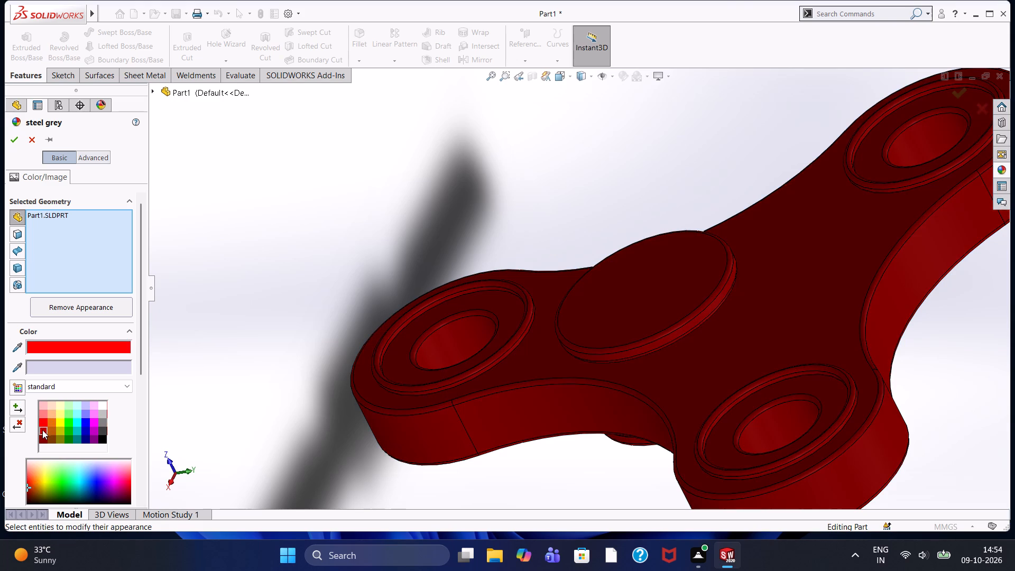
pyautogui.click(43, 442)
pyautogui.click(43, 431)
pyautogui.click(43, 423)
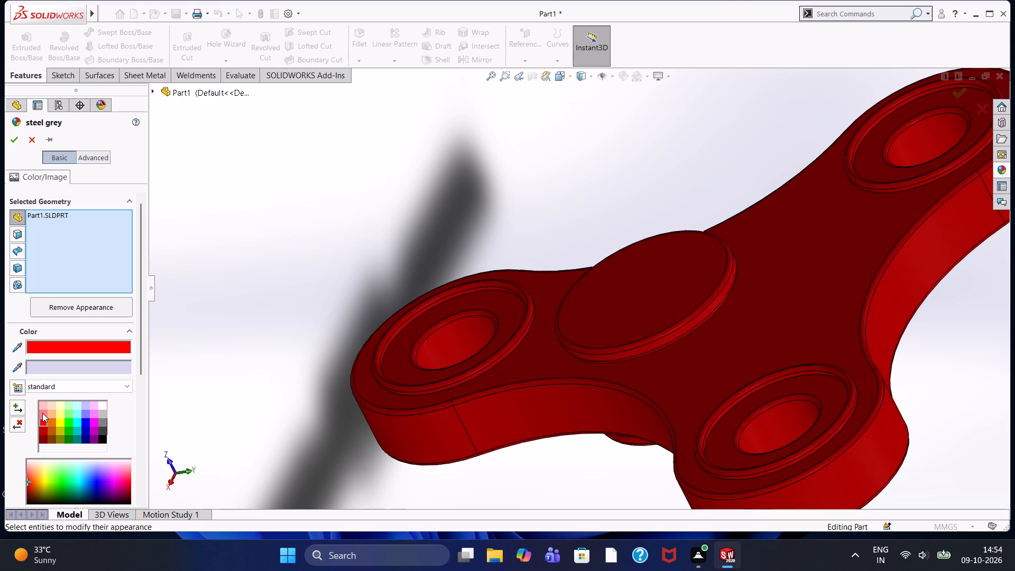
pyautogui.click(42, 413)
pyautogui.click(54, 416)
pyautogui.click(54, 421)
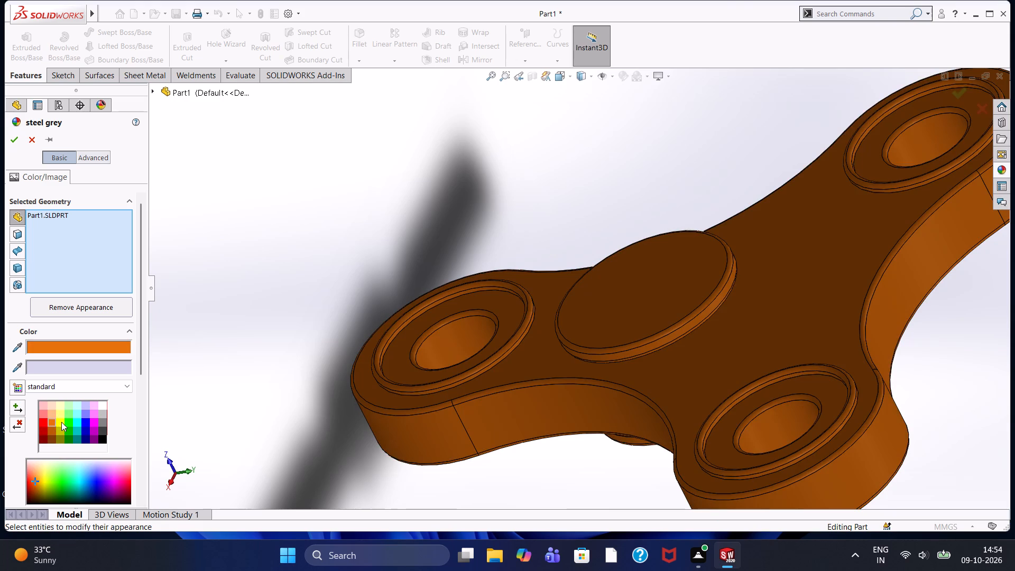
pyautogui.click(62, 420)
pyautogui.click(45, 420)
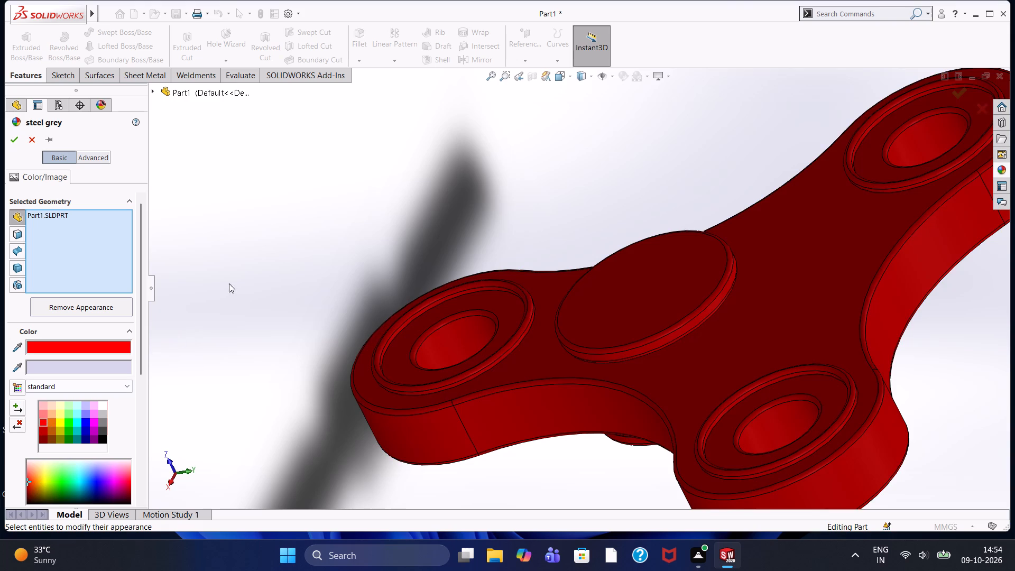
# Inspect the coloured spinner edge-on, from oblique angles and from its rear face.
pyautogui.scroll(2, 354, 211)
pyautogui.moveTo(406, 226); pyautogui.dragTo(368, 176, button='middle')
pyautogui.scroll(1, 376, 185)
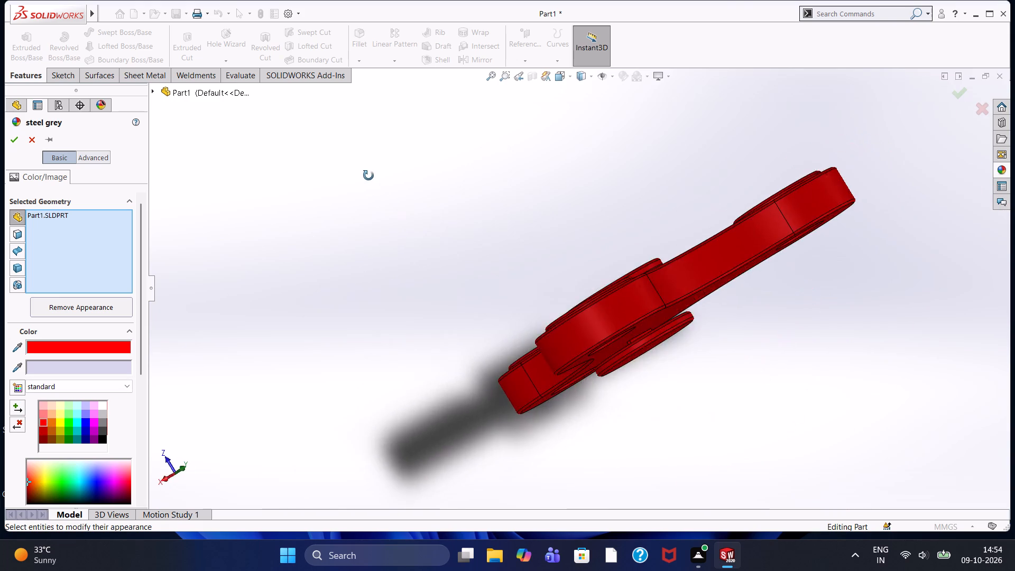
pyautogui.moveTo(368, 176); pyautogui.dragTo(450, 134, button='middle')
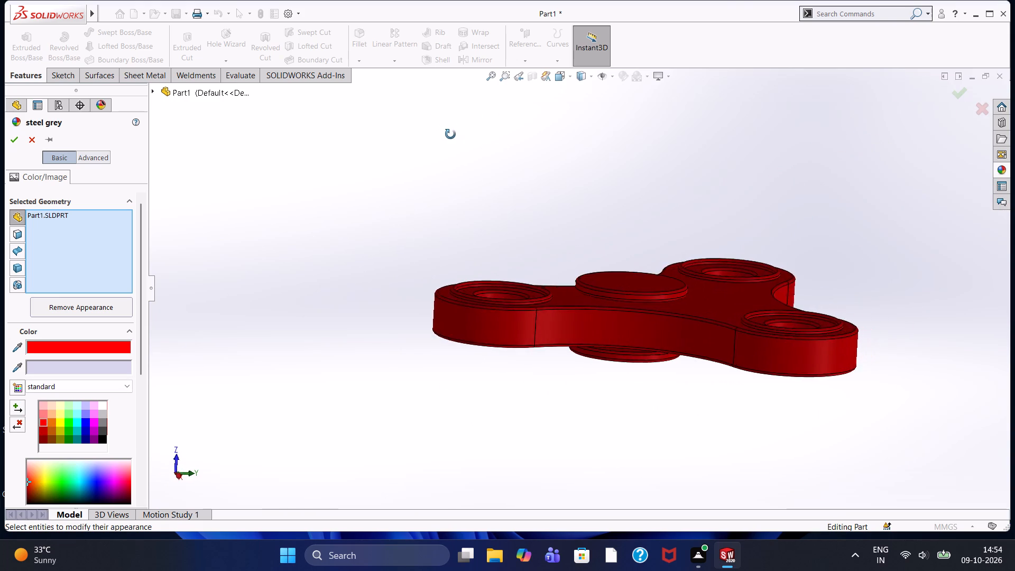
pyautogui.moveTo(450, 134); pyautogui.dragTo(455, 127, button='middle')
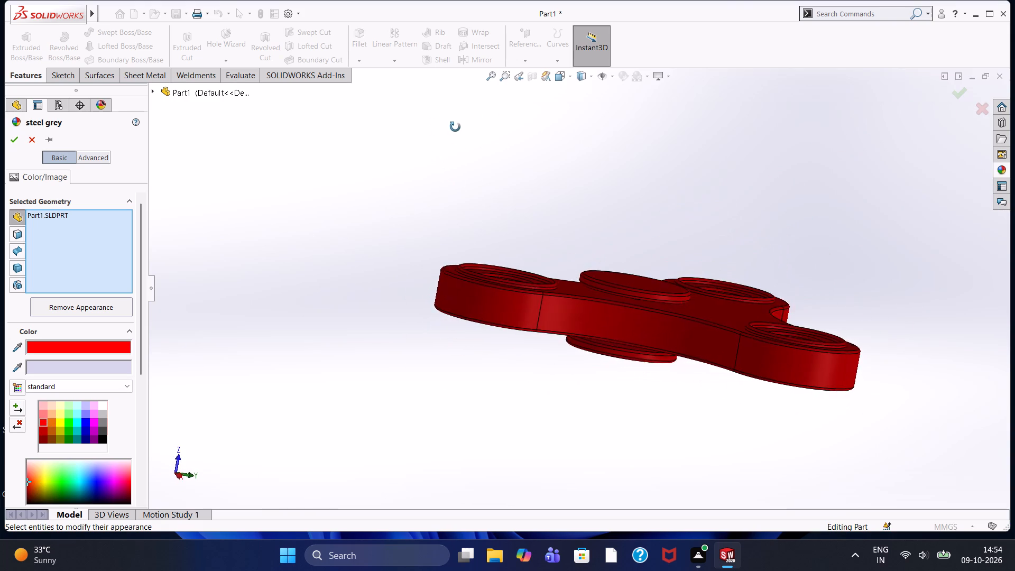
pyautogui.moveTo(455, 127); pyautogui.dragTo(453, 102, button='middle')
pyautogui.scroll(1, 477, 148)
pyautogui.scroll(-2, 551, 182)
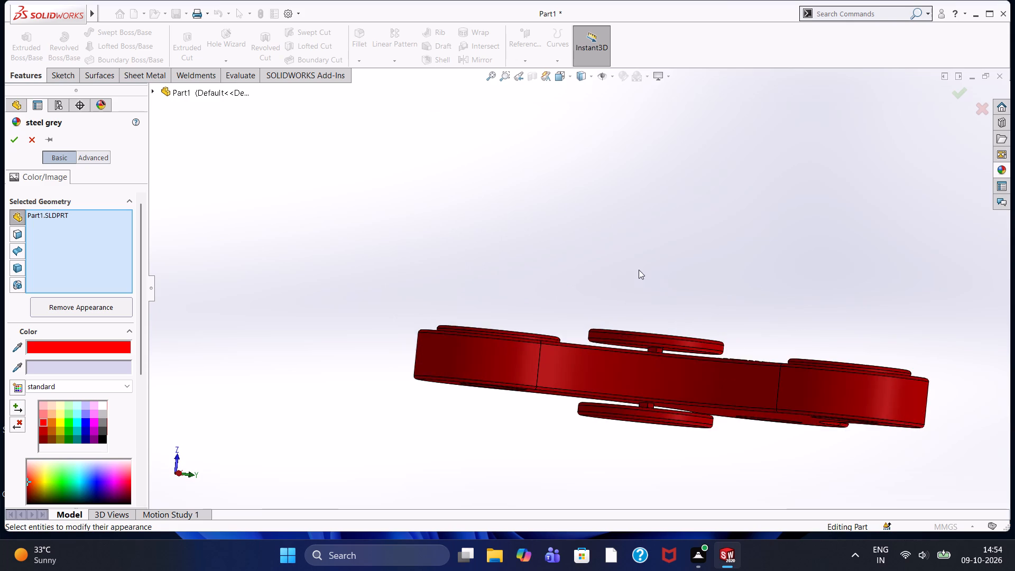
pyautogui.scroll(1, 640, 272)
pyautogui.moveTo(640, 272); pyautogui.dragTo(629, 303, button='middle')
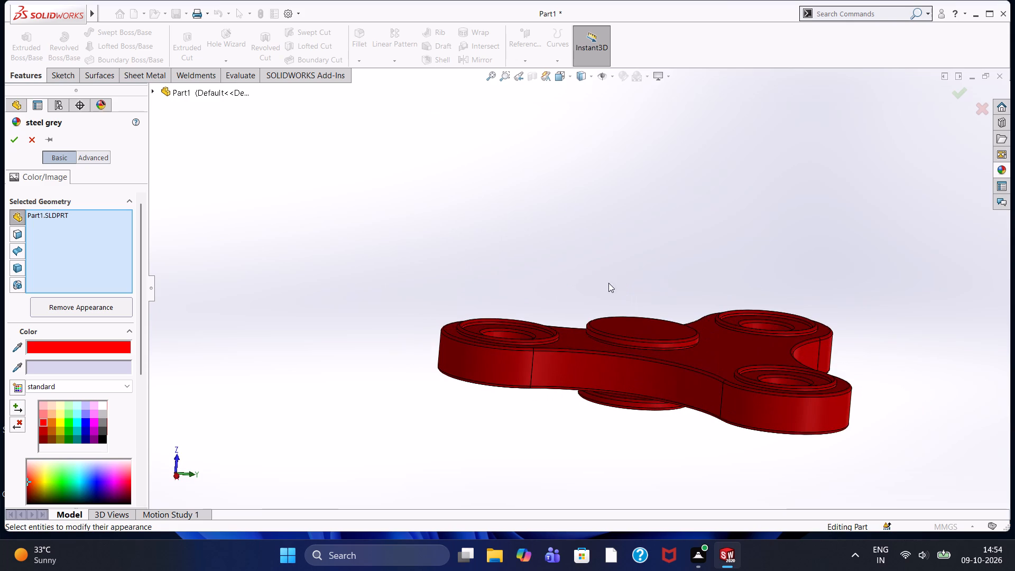
pyautogui.moveTo(608, 282); pyautogui.dragTo(486, 122, button='middle')
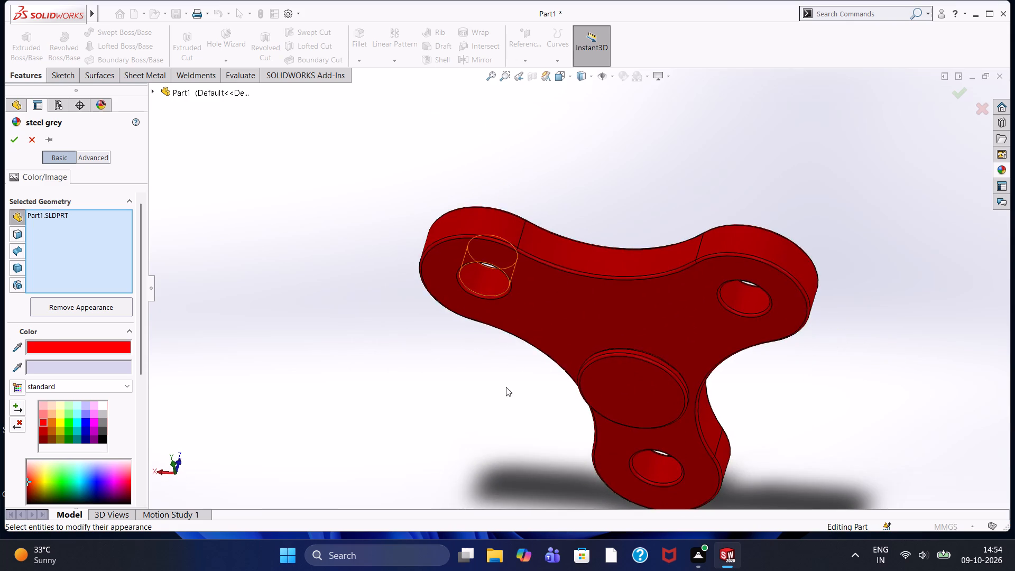
pyautogui.scroll(-3, 571, 312)
pyautogui.moveTo(604, 310); pyautogui.dragTo(625, 177, button='middle')
pyautogui.scroll(1, 625, 178)
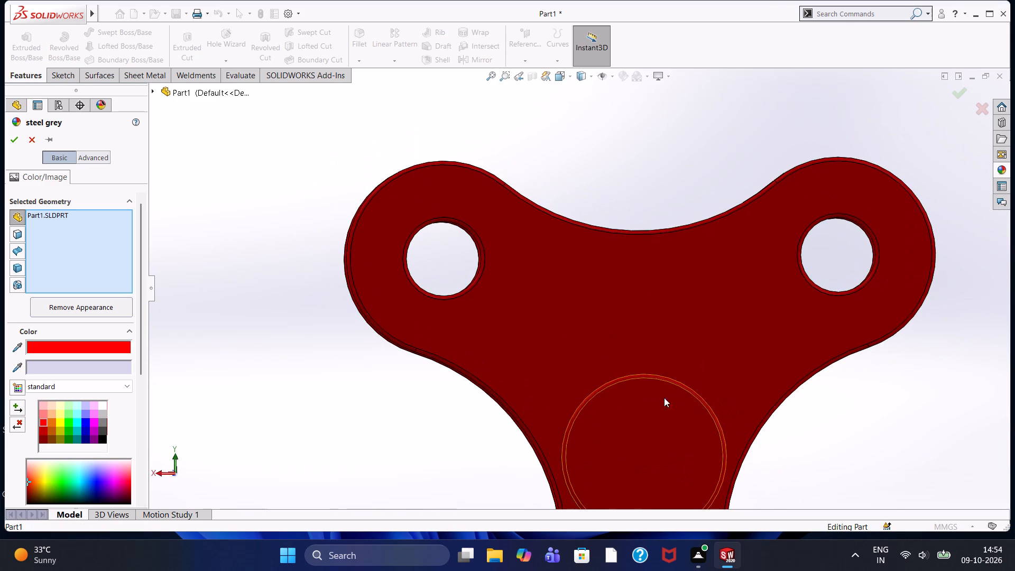
# Leave appearance editing and view the spinner's rear face square-on, normal to the central cap's flat face.
pyautogui.click(649, 426)
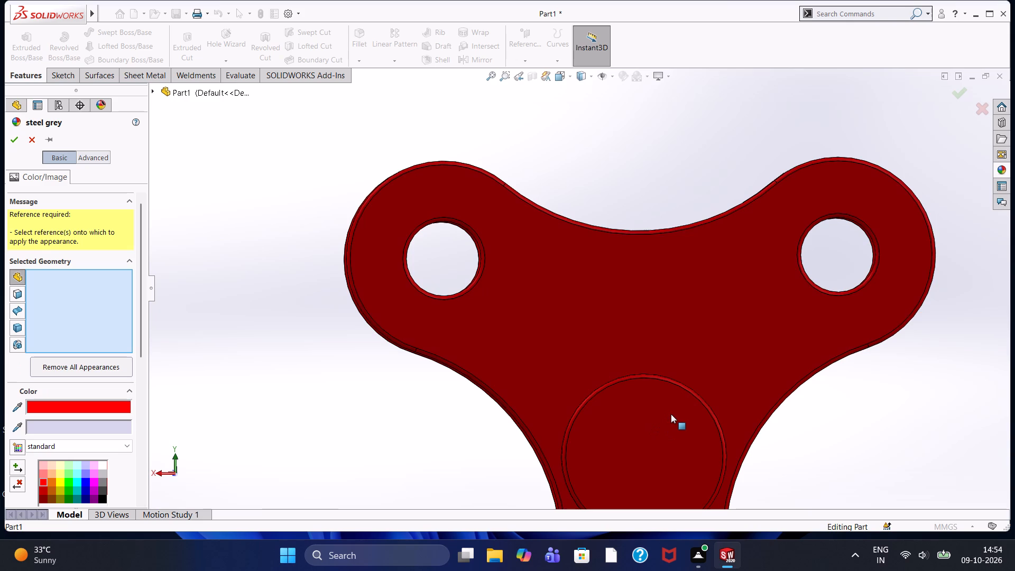
pyautogui.hotkey('ctrl', '8')
pyautogui.press('Escape')
pyautogui.click(678, 465)
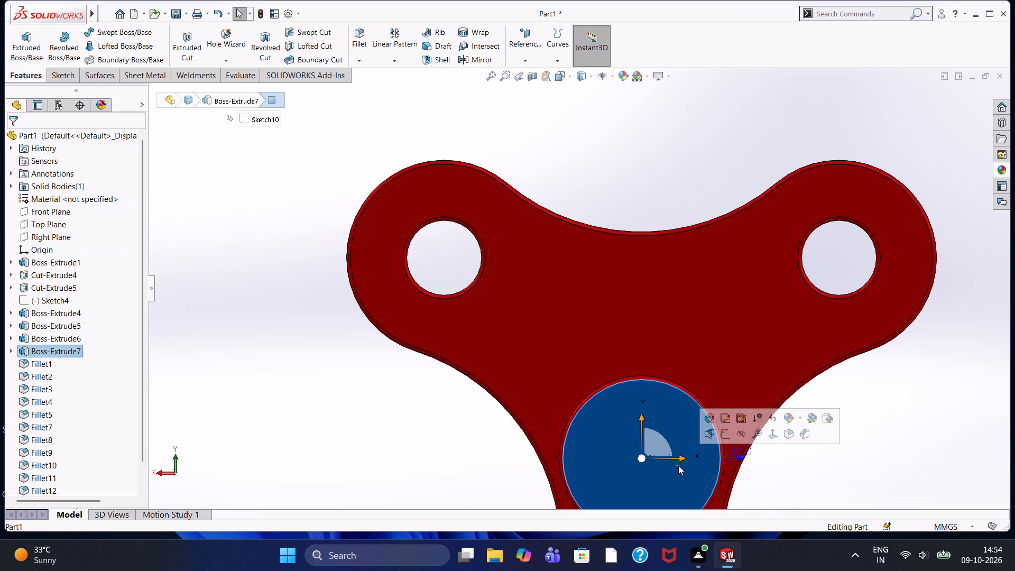
pyautogui.hotkey('ctrl', '8')
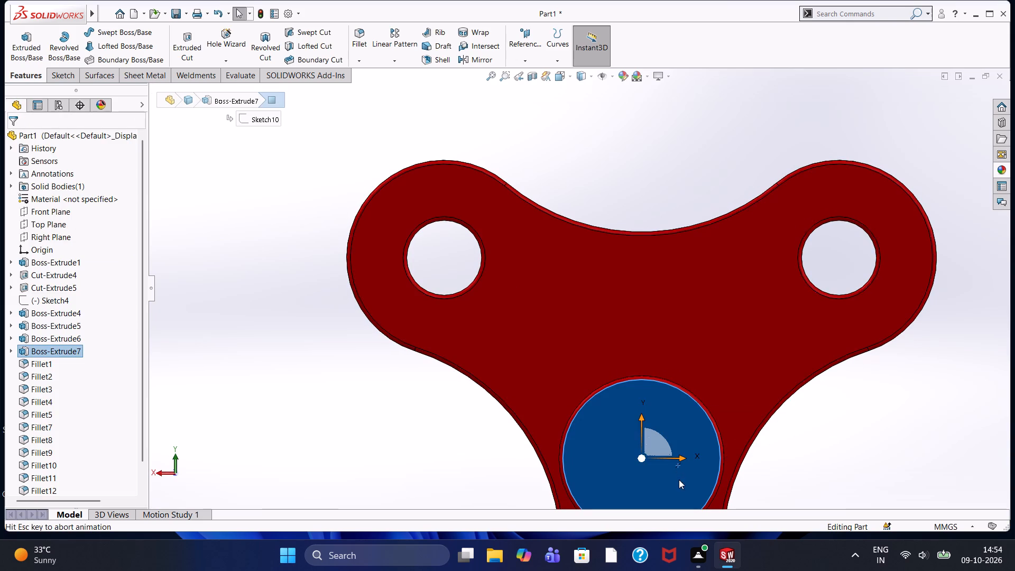
pyautogui.scroll(-1, 516, 215)
pyautogui.click(397, 340)
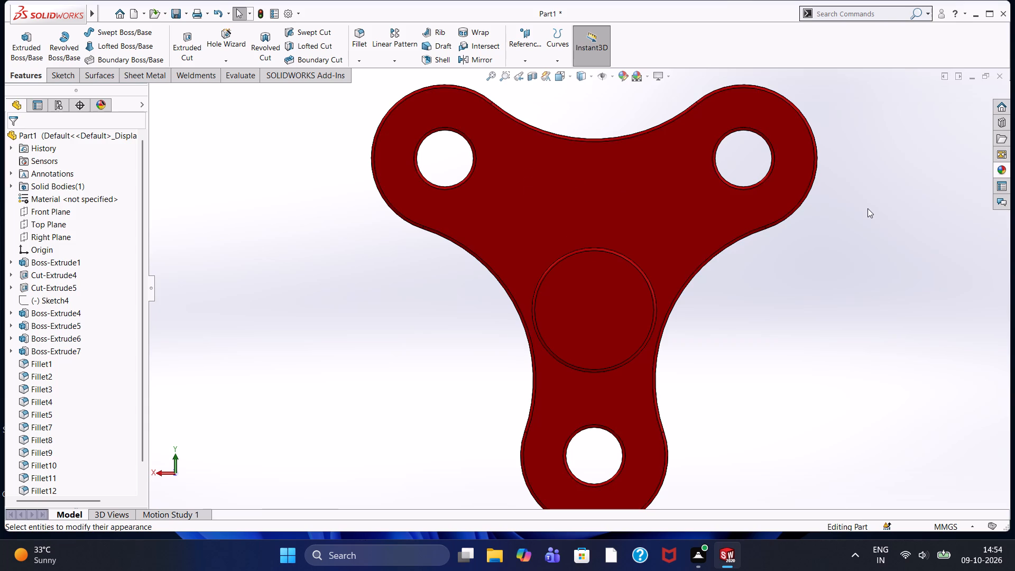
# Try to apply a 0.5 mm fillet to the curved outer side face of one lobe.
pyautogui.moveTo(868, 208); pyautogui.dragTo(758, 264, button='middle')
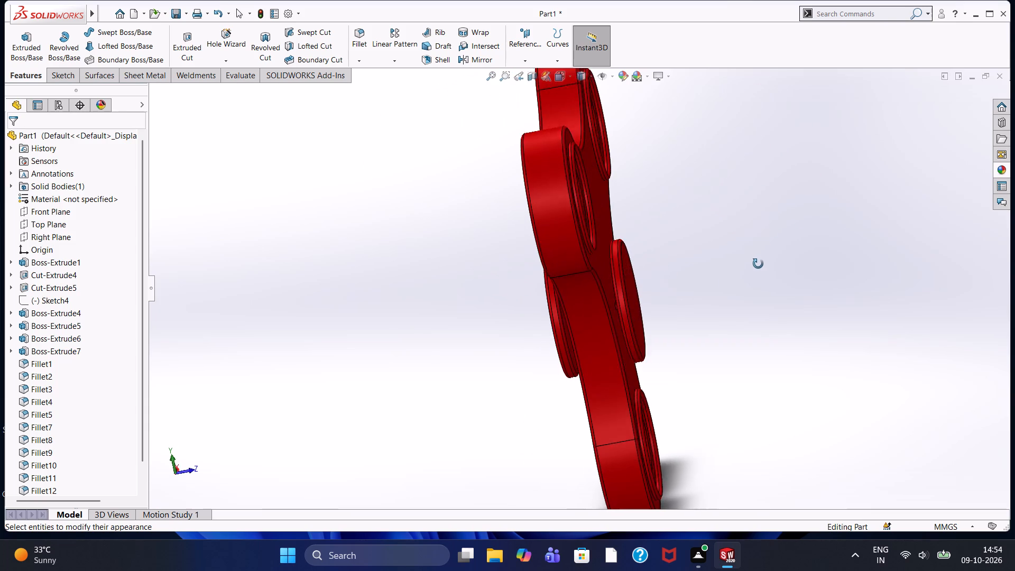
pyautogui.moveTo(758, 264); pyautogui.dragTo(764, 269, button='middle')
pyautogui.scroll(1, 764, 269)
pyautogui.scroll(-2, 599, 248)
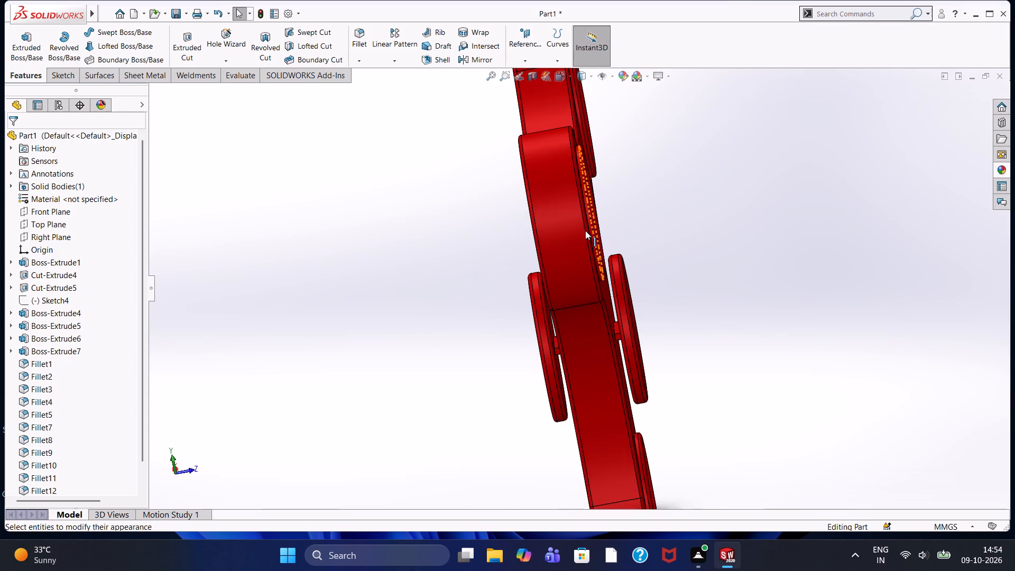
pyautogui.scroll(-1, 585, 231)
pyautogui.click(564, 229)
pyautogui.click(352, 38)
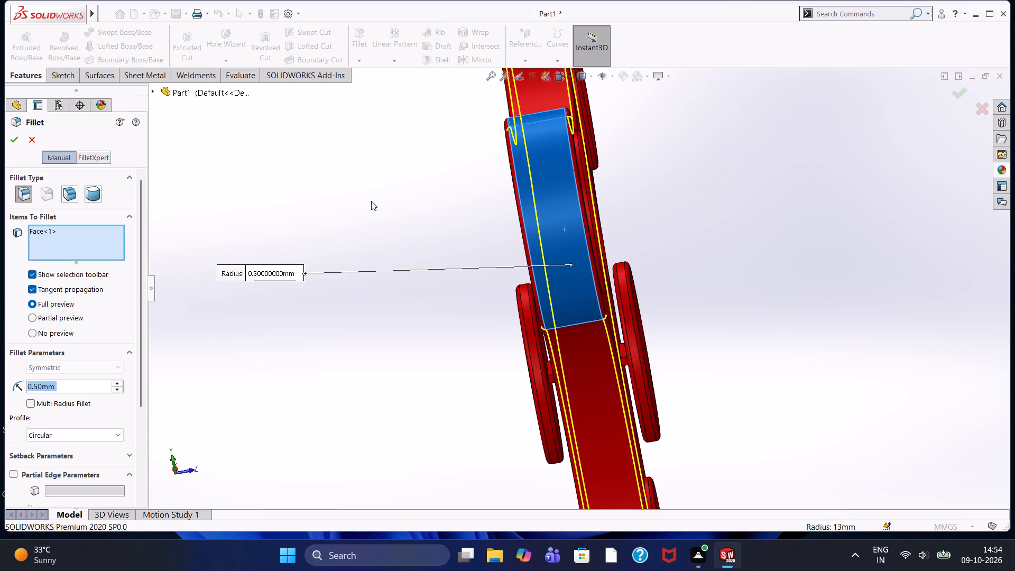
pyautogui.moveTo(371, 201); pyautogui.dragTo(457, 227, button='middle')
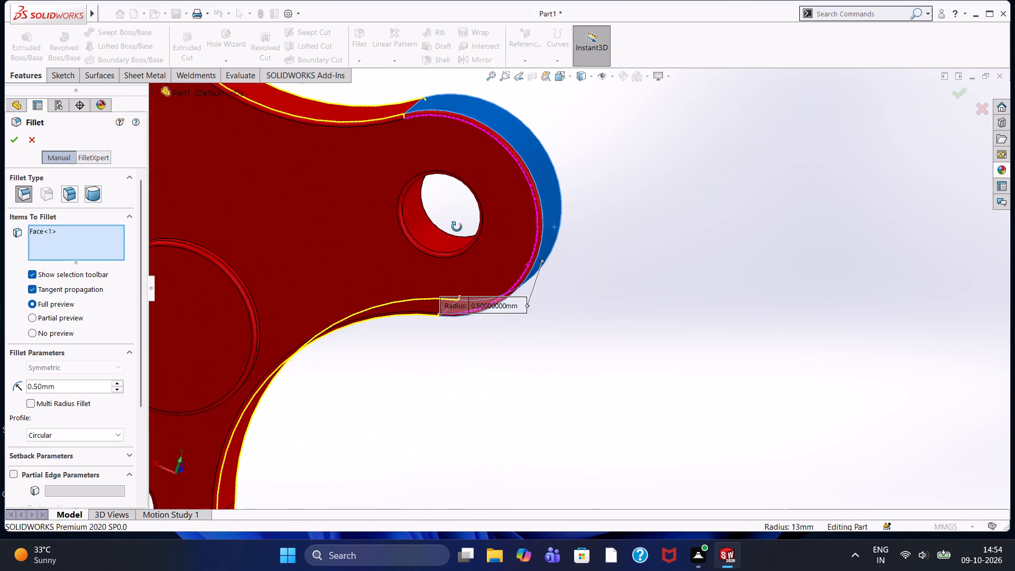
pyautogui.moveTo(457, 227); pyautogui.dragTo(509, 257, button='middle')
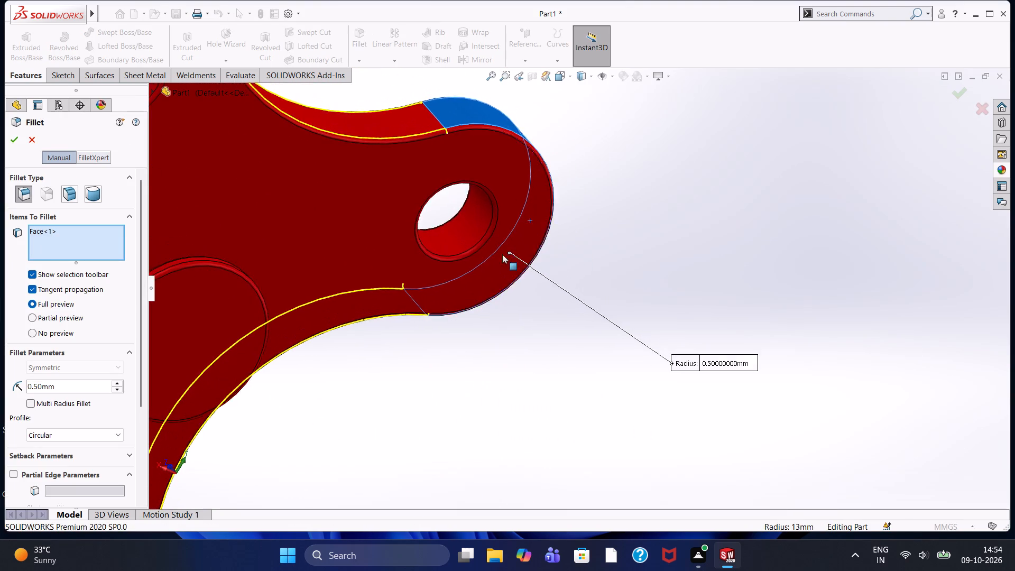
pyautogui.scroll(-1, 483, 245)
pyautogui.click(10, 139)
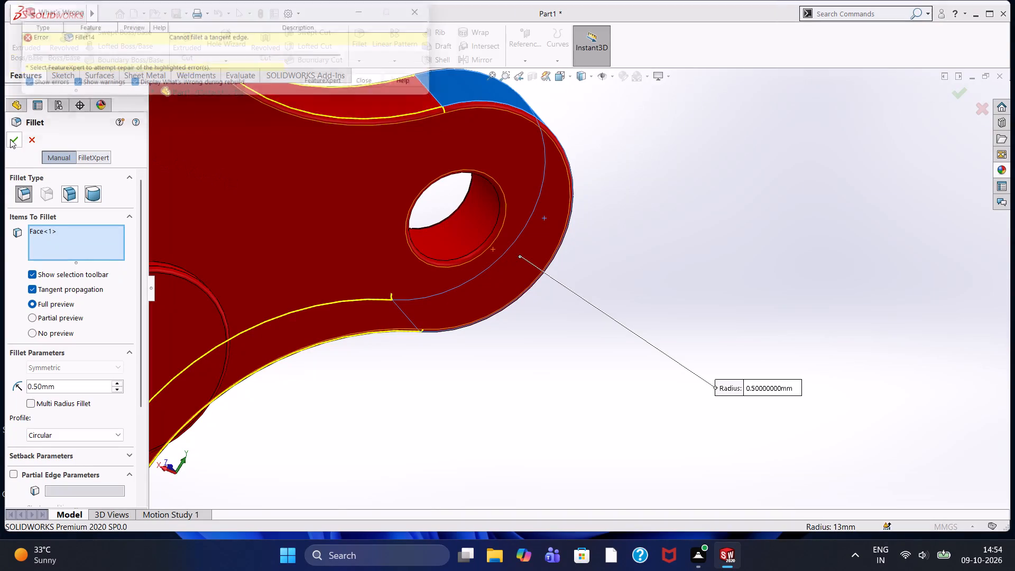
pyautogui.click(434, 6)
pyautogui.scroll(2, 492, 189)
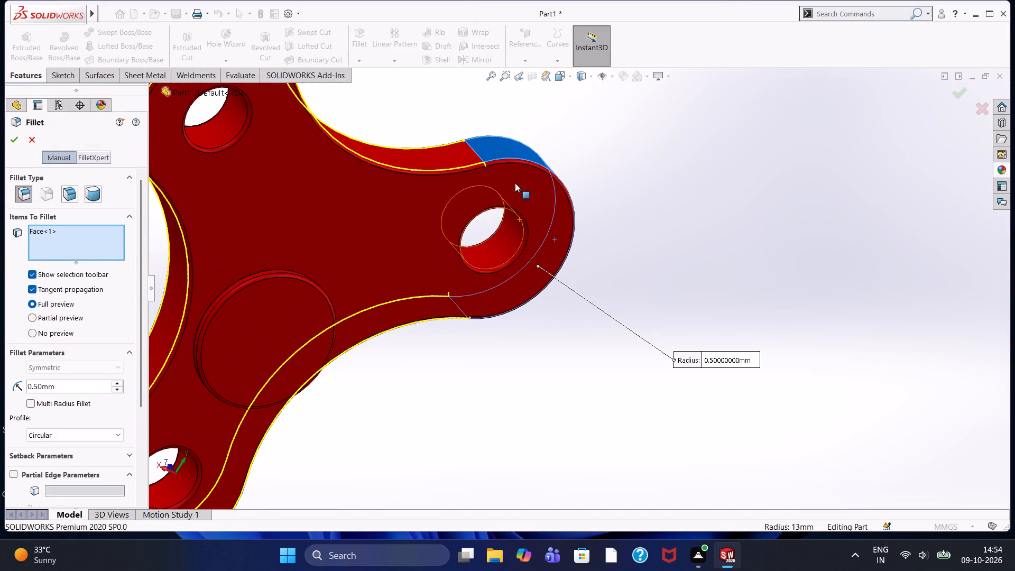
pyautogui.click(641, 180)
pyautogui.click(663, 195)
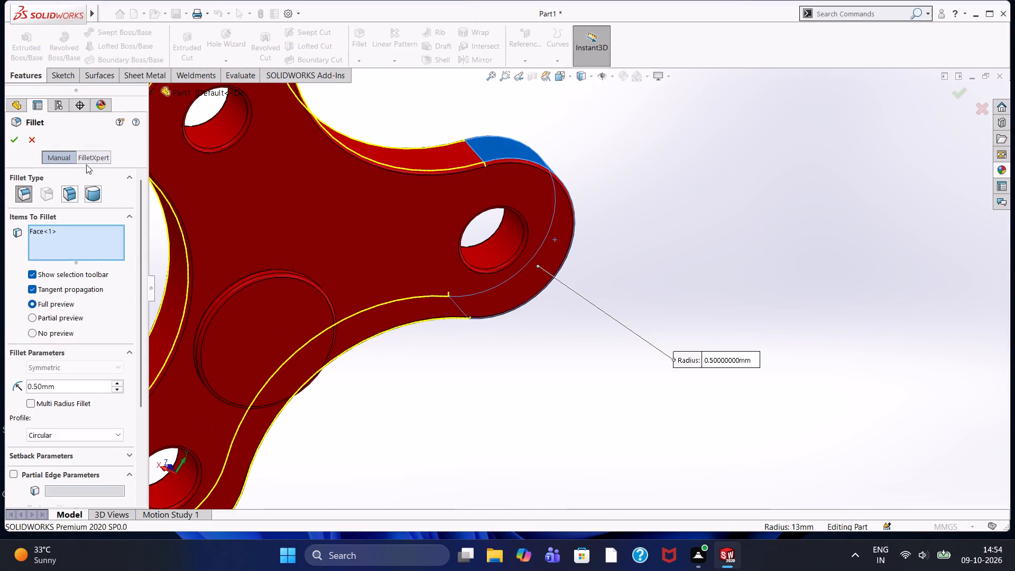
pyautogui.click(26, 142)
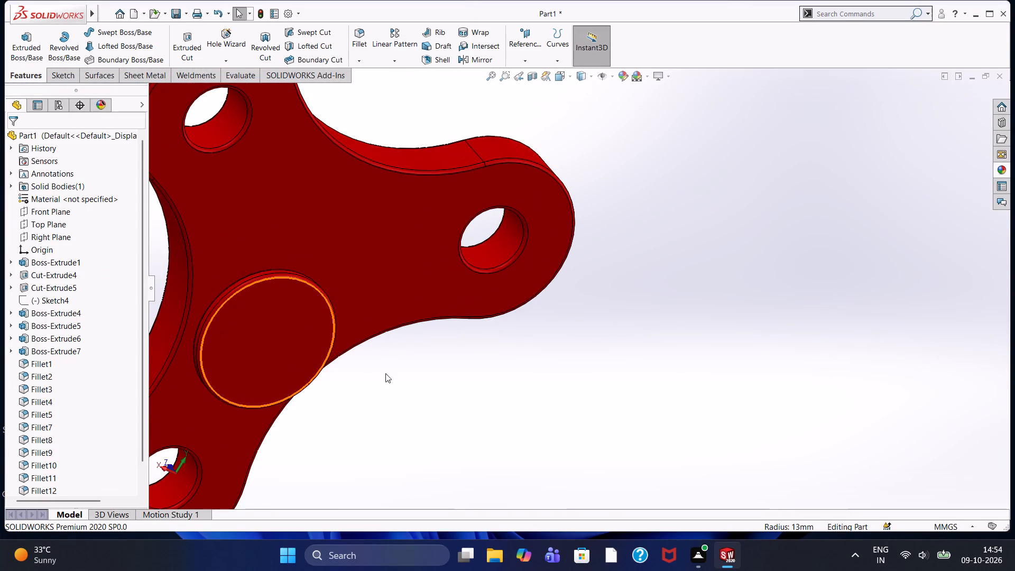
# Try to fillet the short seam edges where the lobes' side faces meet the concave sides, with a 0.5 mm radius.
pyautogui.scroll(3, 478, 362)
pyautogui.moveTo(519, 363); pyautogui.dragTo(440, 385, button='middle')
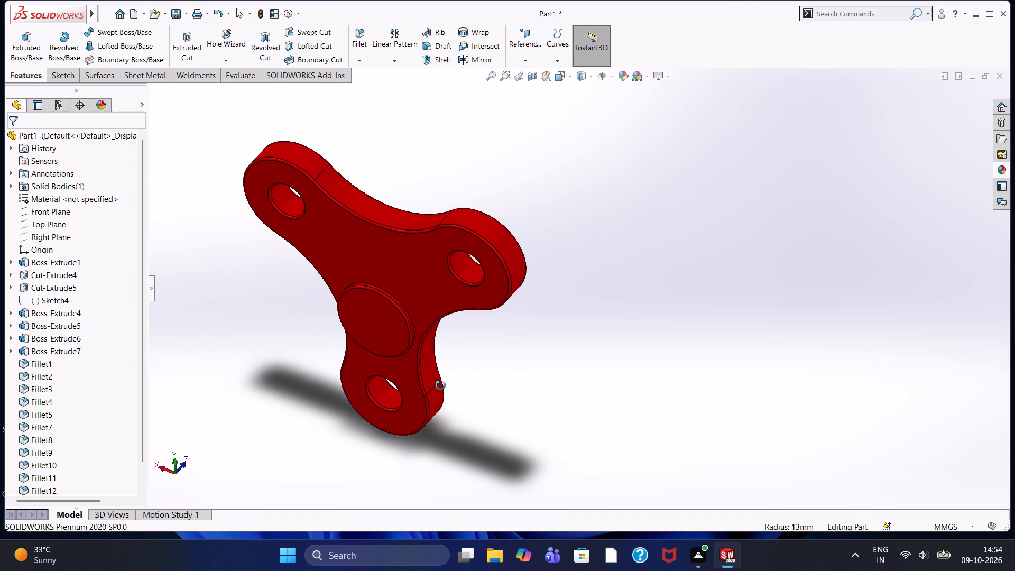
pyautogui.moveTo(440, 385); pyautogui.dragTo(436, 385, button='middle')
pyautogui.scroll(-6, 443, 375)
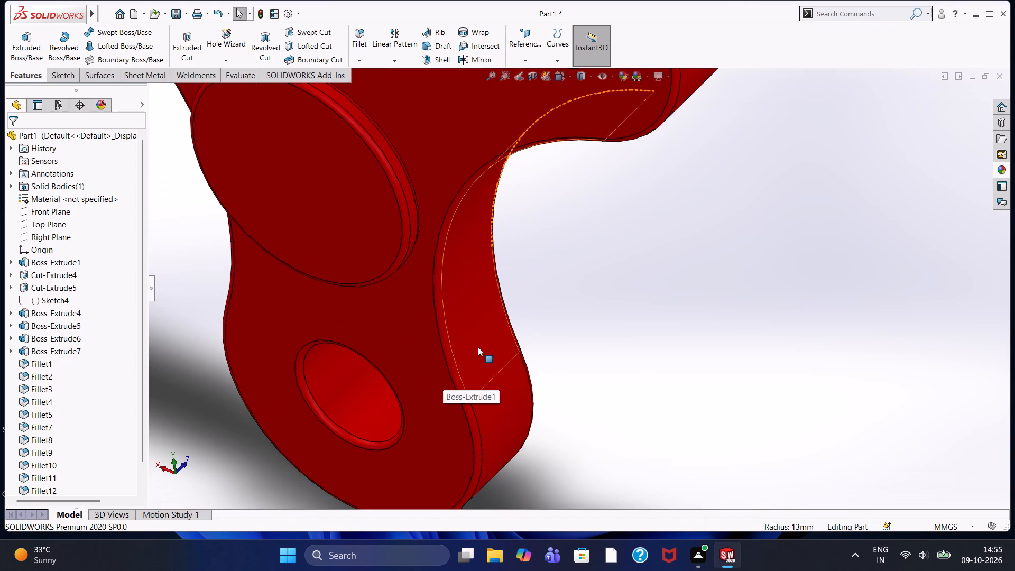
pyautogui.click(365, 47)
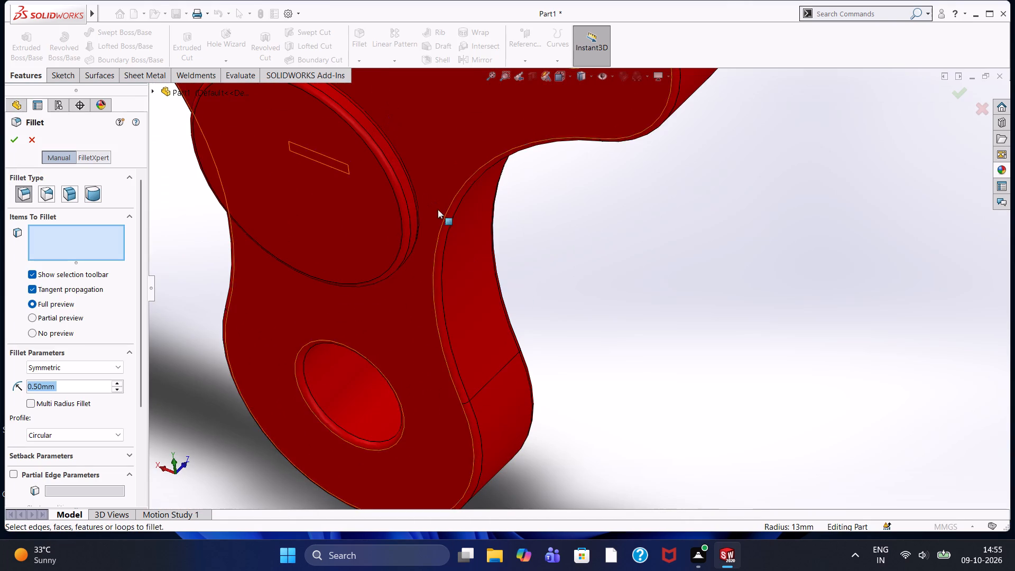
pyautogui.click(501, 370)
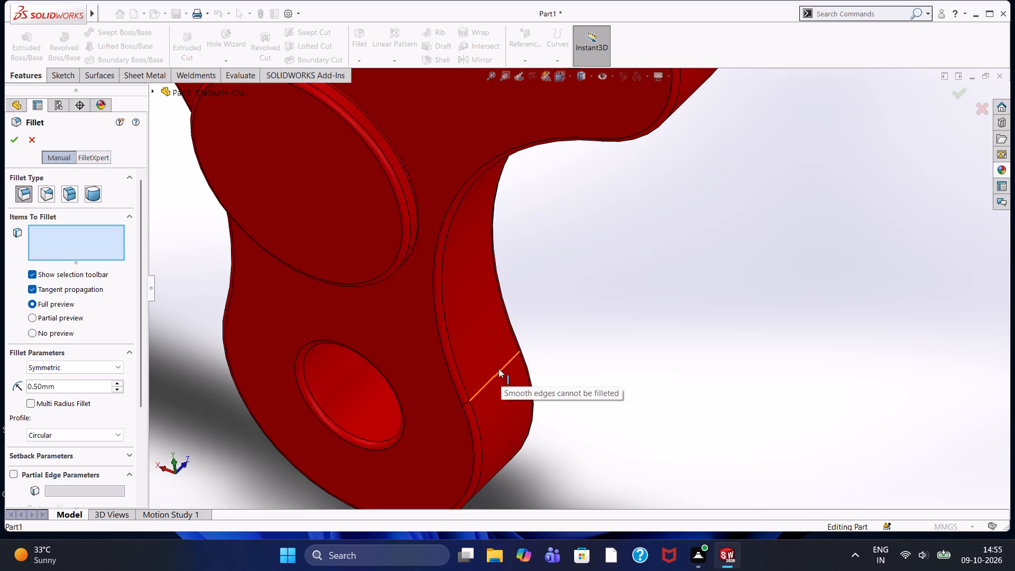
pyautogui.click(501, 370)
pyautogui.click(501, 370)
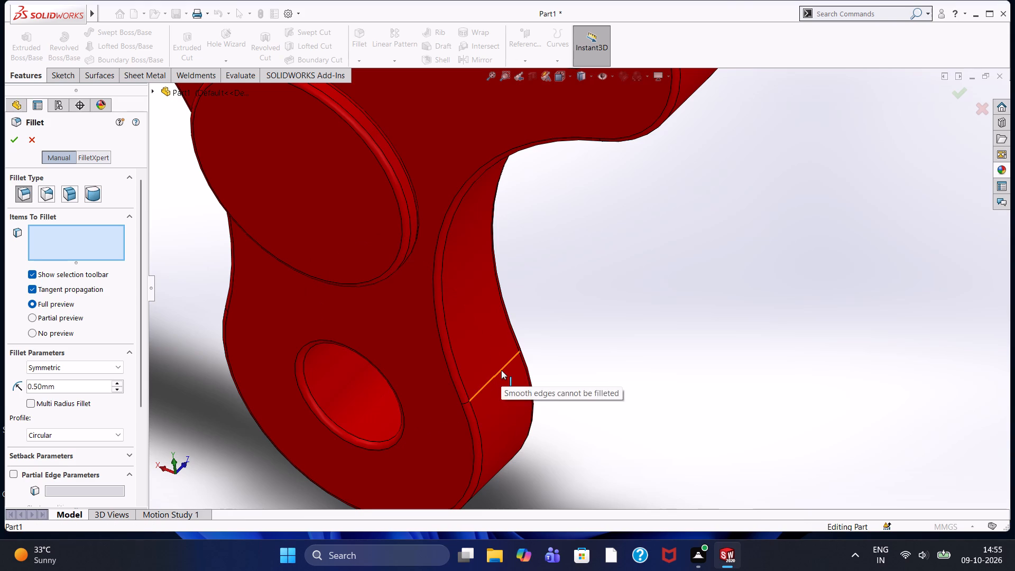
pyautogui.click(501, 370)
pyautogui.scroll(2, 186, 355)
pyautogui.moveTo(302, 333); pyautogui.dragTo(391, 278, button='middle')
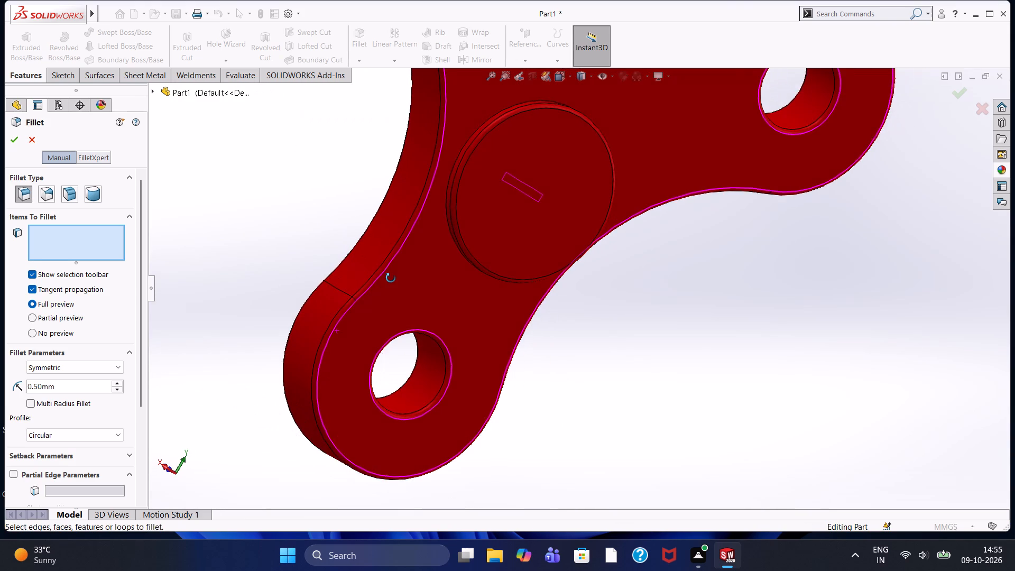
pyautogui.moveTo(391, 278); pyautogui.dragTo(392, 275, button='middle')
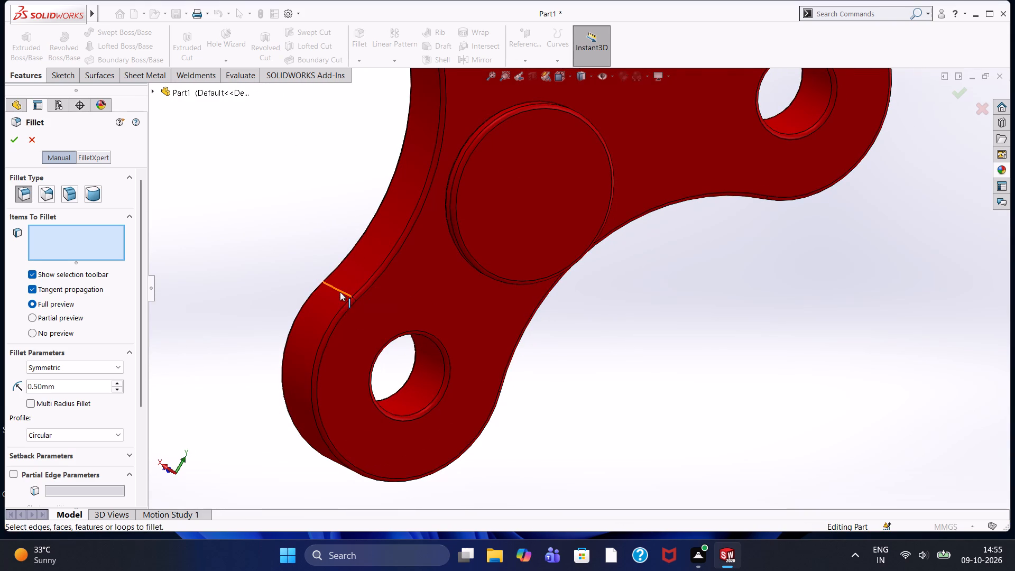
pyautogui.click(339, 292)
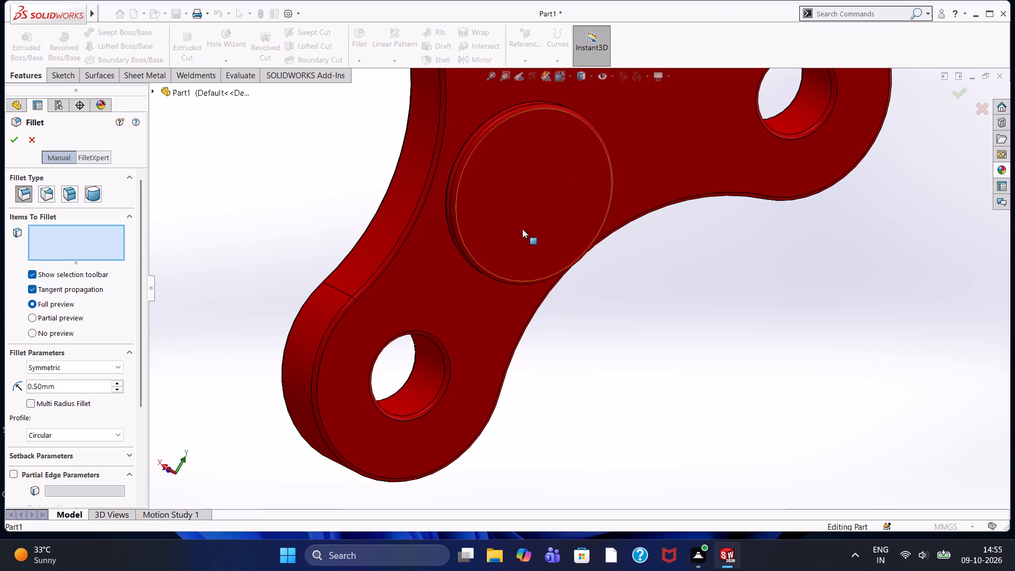
# Examine the spinner's rear face, ringed front face and side profile, then leave the Fillet command.
pyautogui.scroll(2, 515, 237)
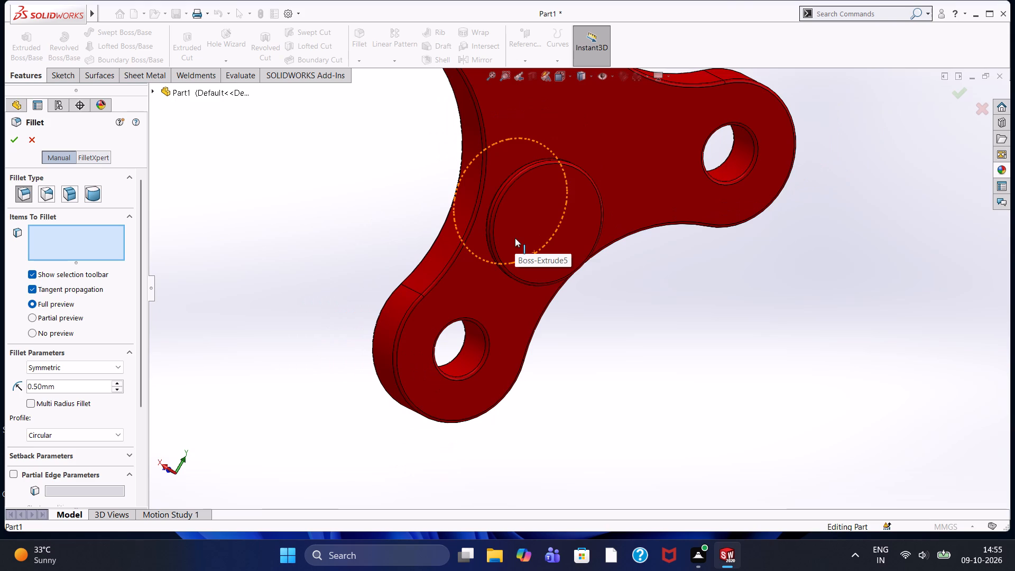
pyautogui.scroll(3, 552, 190)
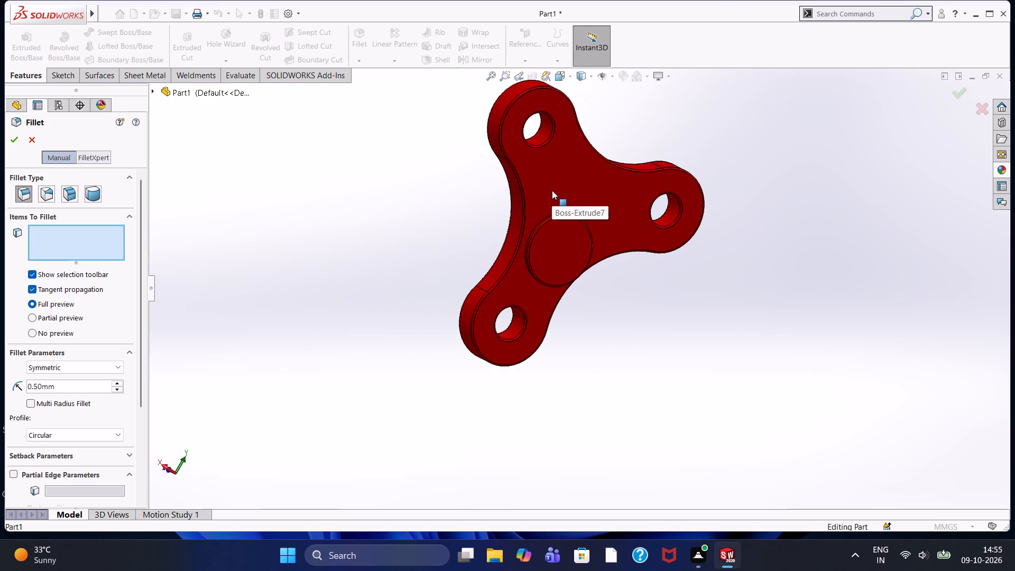
pyautogui.scroll(2, 552, 190)
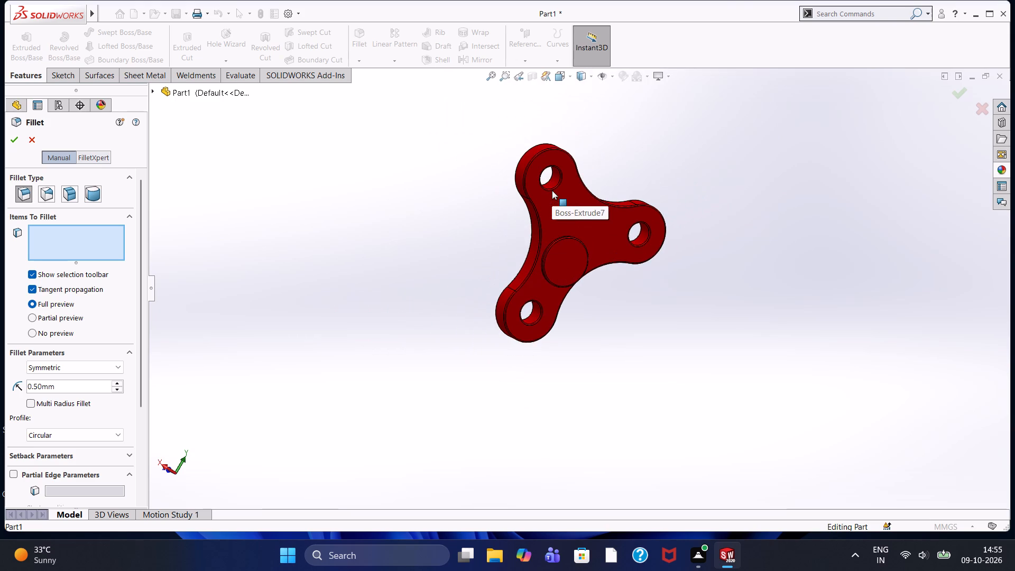
pyautogui.scroll(-1, 552, 190)
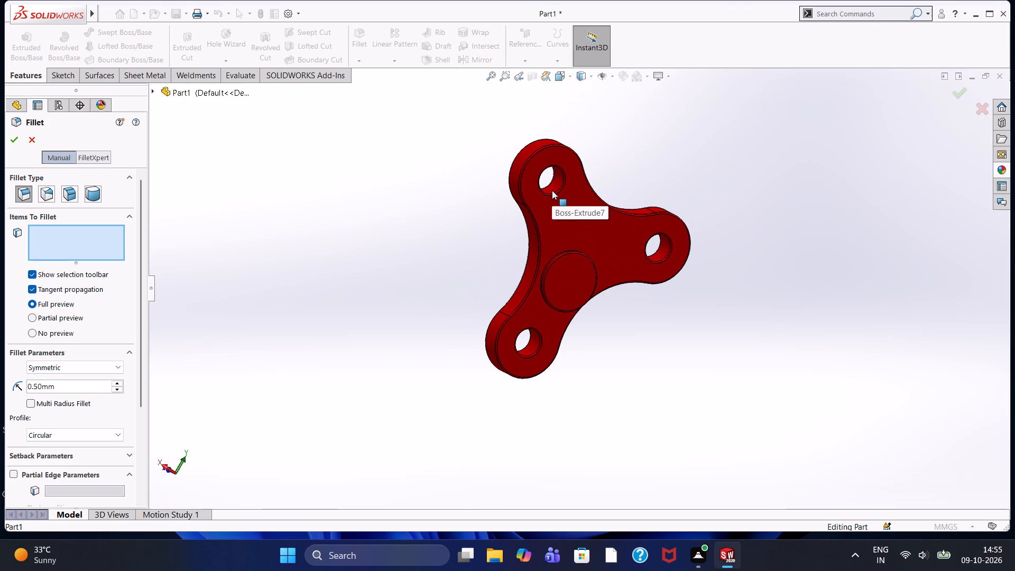
pyautogui.scroll(1, 552, 190)
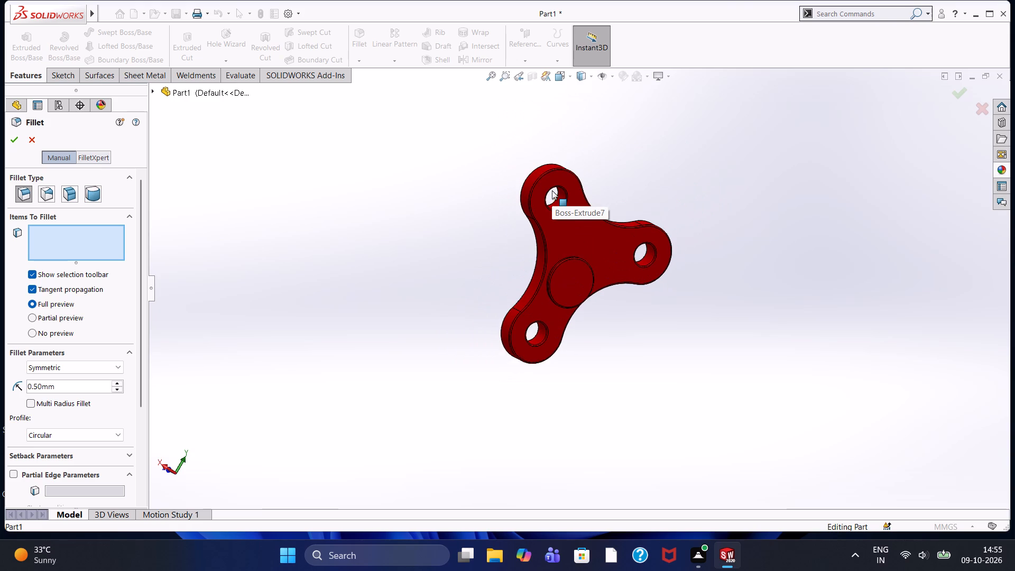
pyautogui.scroll(-1, 552, 190)
pyautogui.scroll(-1, 564, 271)
pyautogui.moveTo(478, 283); pyautogui.dragTo(443, 289, button='middle')
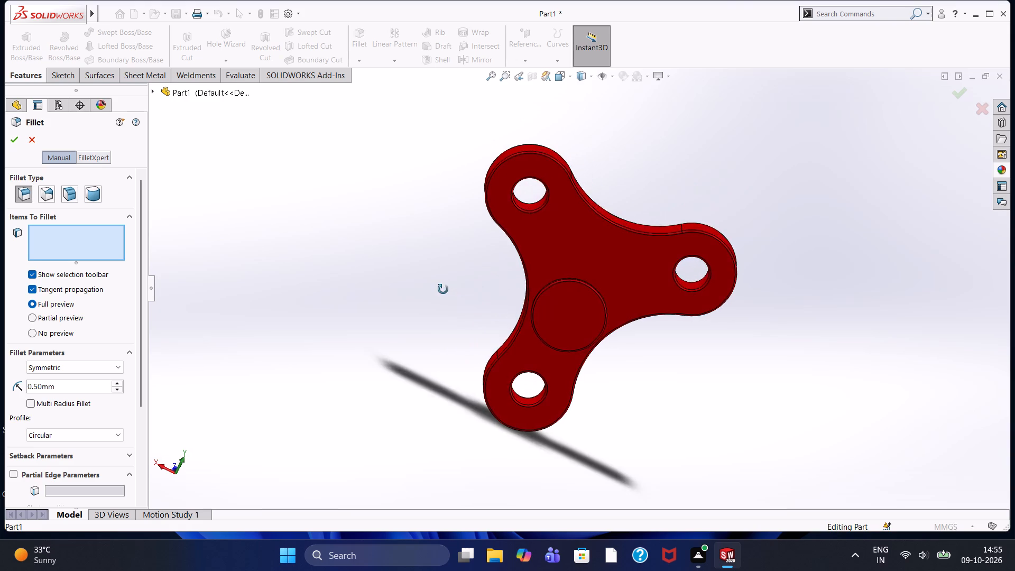
pyautogui.moveTo(443, 289); pyautogui.dragTo(435, 262, button='middle')
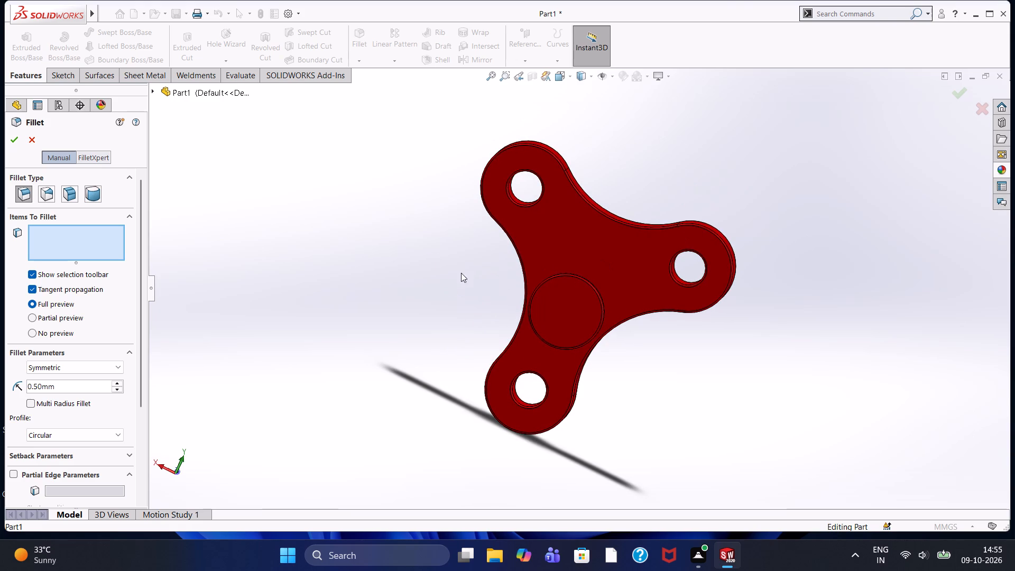
pyautogui.moveTo(462, 265); pyautogui.dragTo(638, 360, button='middle')
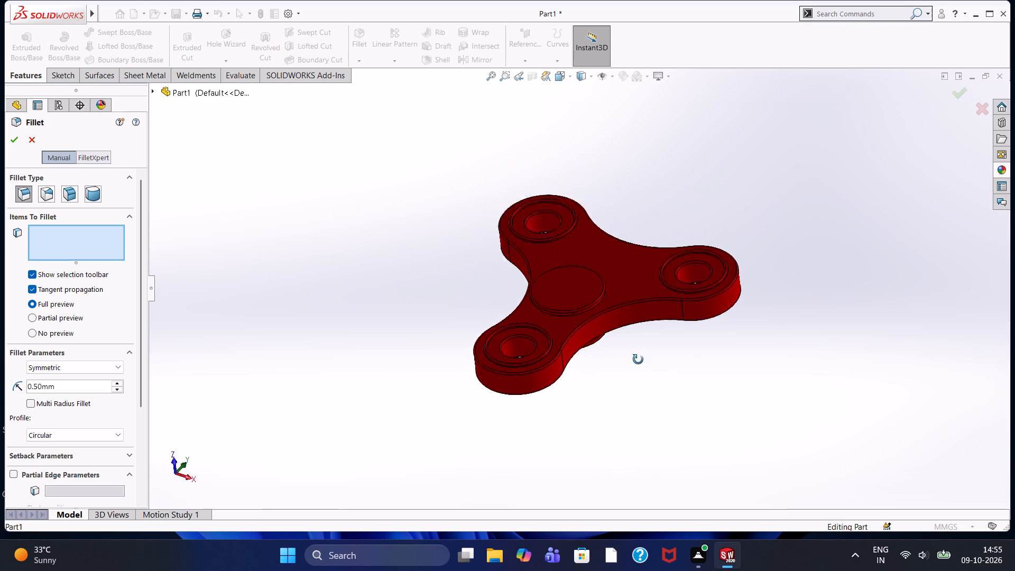
pyautogui.moveTo(638, 360); pyautogui.dragTo(631, 315, button='middle')
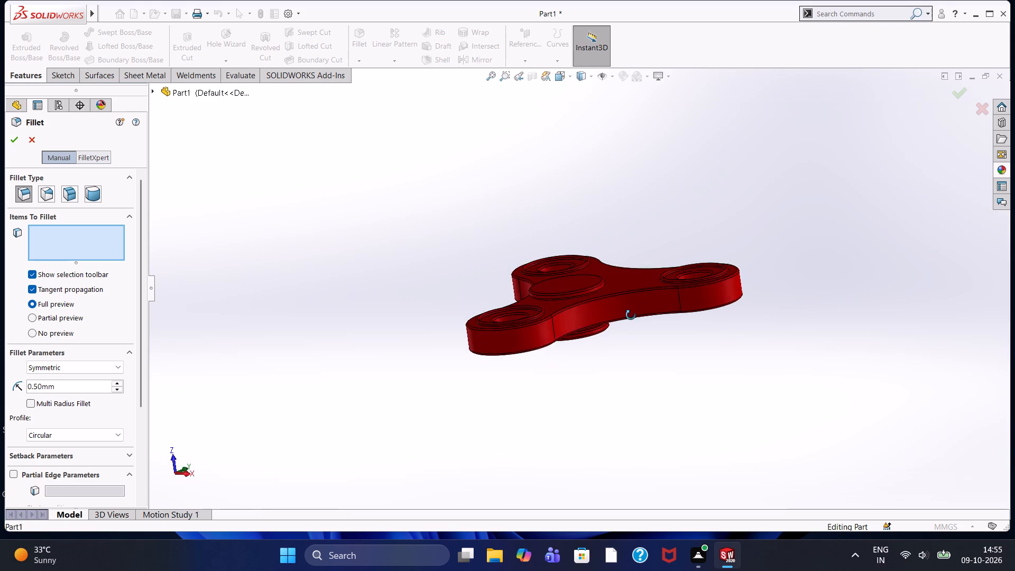
pyautogui.moveTo(631, 315); pyautogui.dragTo(578, 313, button='middle')
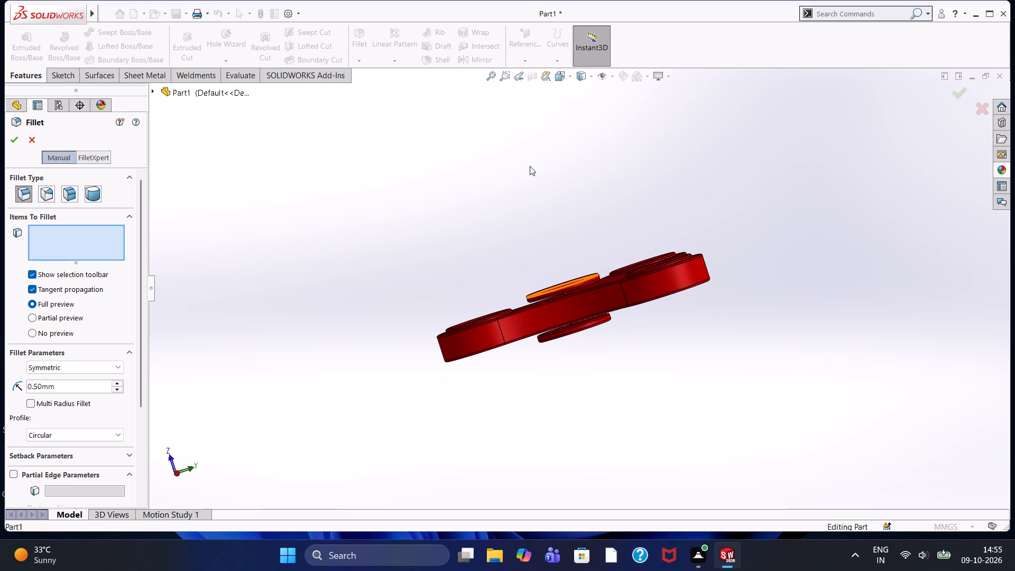
pyautogui.moveTo(527, 165); pyautogui.dragTo(556, 254, button='middle')
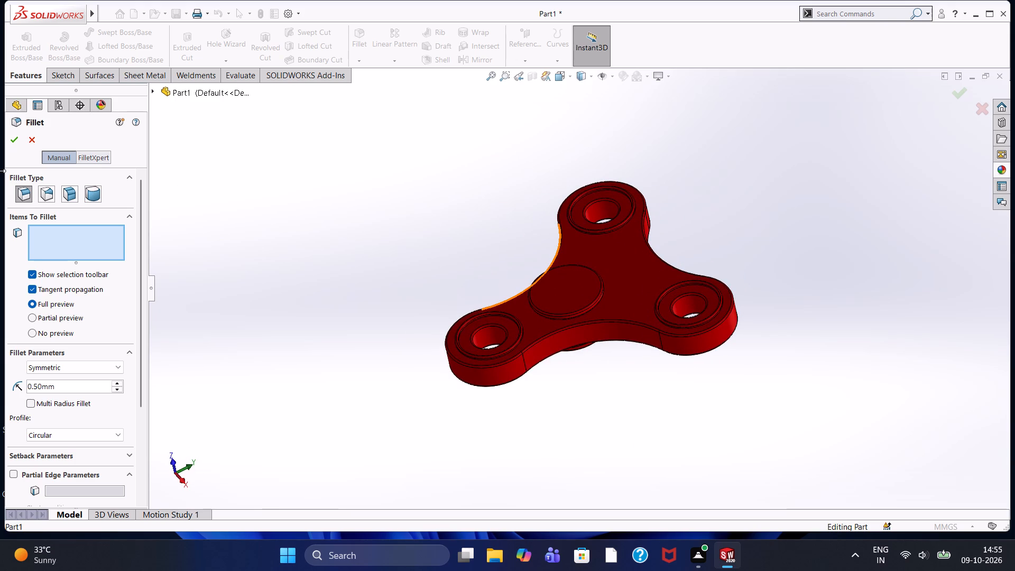
pyautogui.click(34, 143)
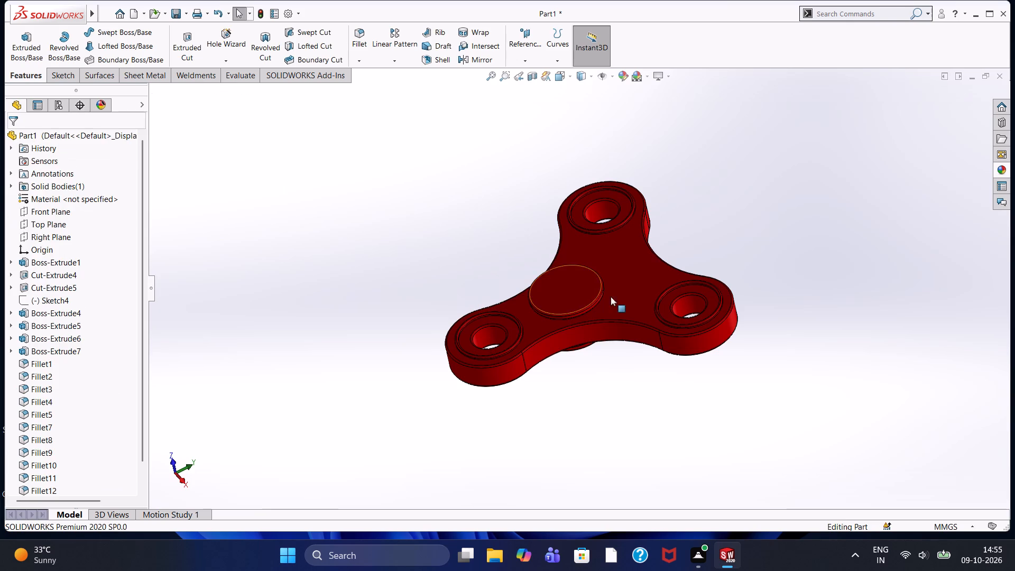
# Inspect the finished spinner from its rear face, from oblique front angles and edge-on.
pyautogui.scroll(2, 522, 233)
pyautogui.scroll(-2, 512, 234)
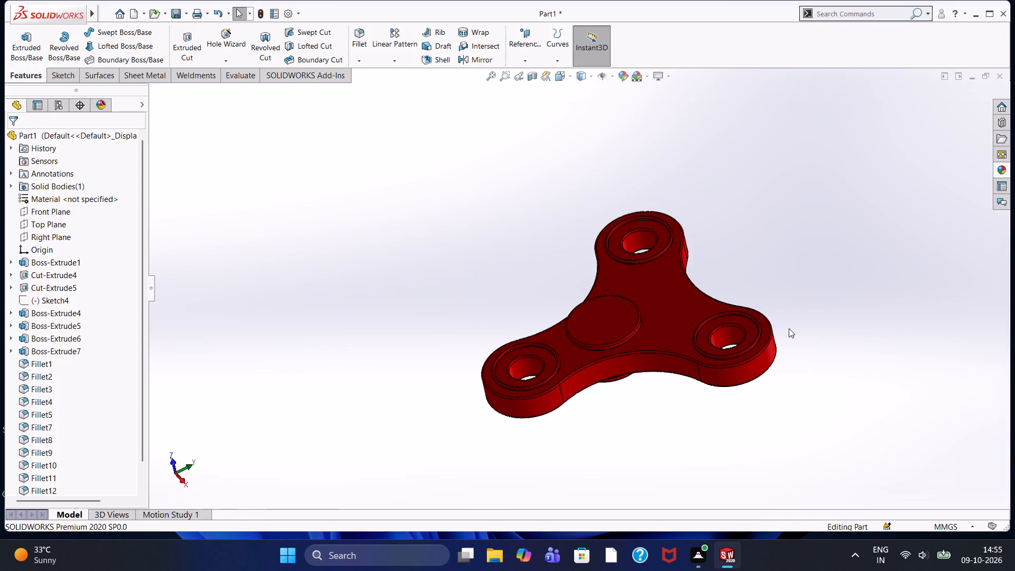
pyautogui.scroll(2, 797, 311)
pyautogui.moveTo(774, 312); pyautogui.dragTo(666, 186, button='middle')
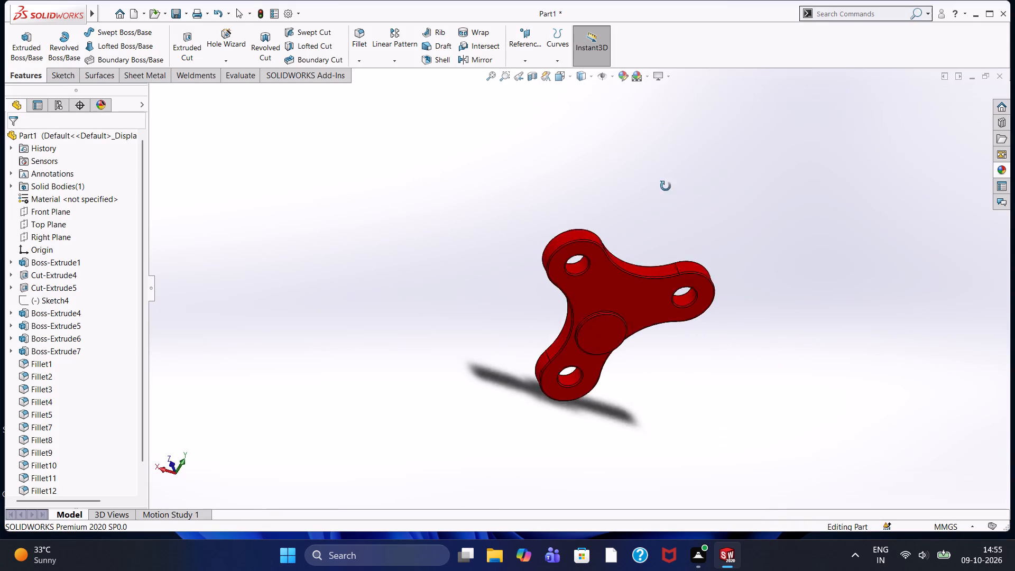
pyautogui.moveTo(666, 186); pyautogui.dragTo(773, 248, button='middle')
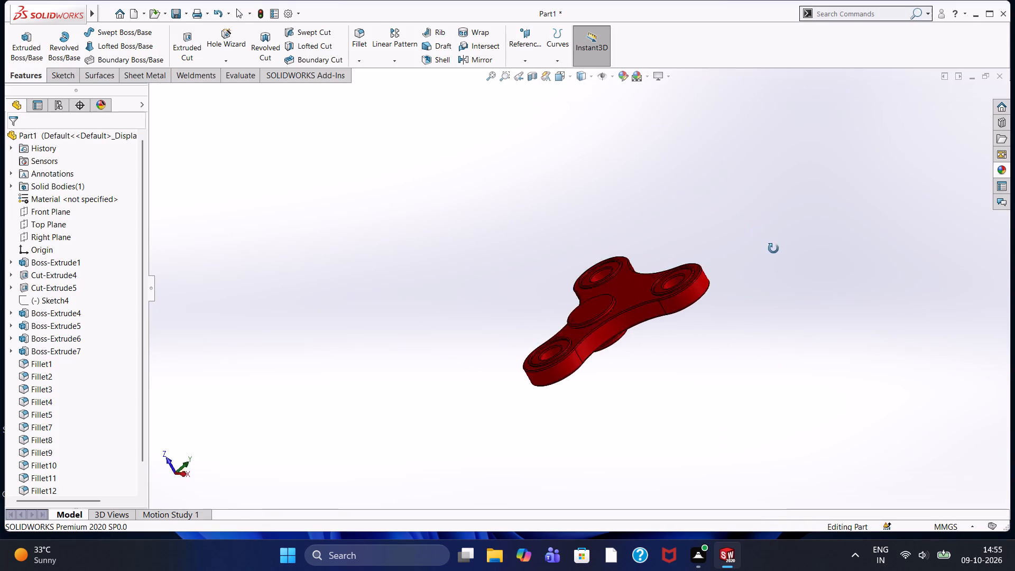
pyautogui.moveTo(773, 248); pyautogui.dragTo(833, 246, button='middle')
pyautogui.scroll(-1, 833, 246)
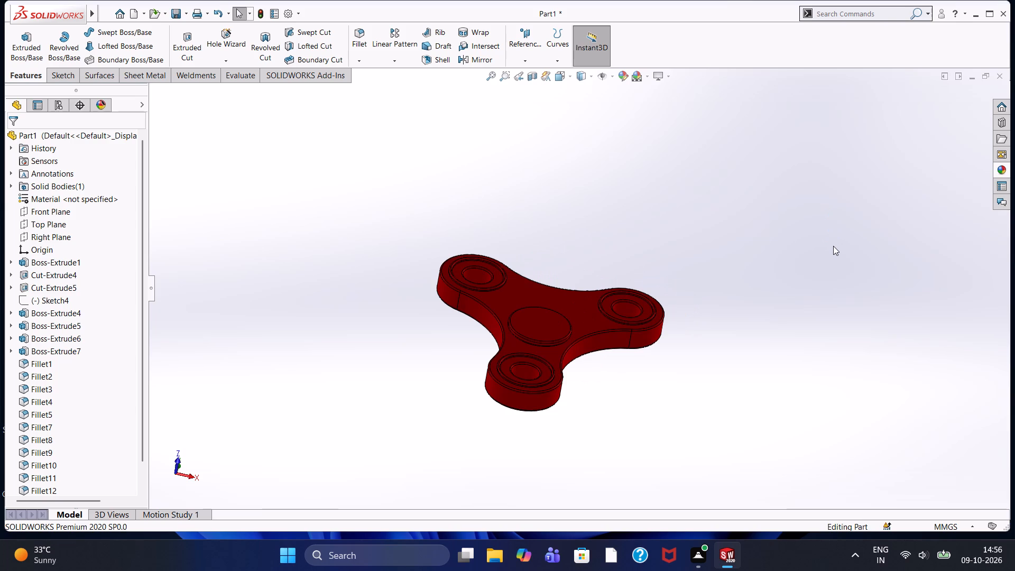
pyautogui.scroll(-2, 568, 338)
pyautogui.moveTo(601, 446); pyautogui.dragTo(562, 362, button='middle')
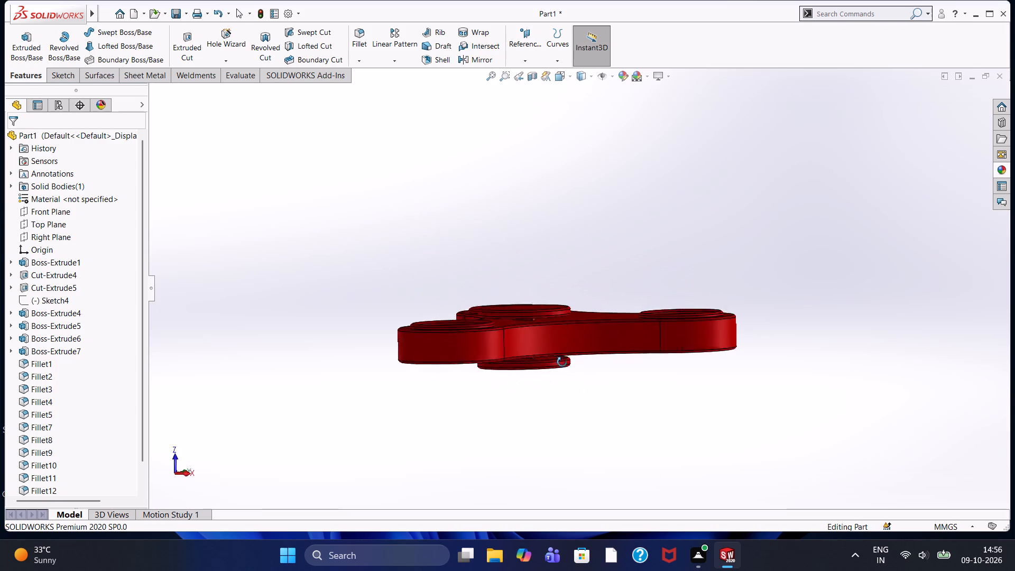
pyautogui.moveTo(562, 362); pyautogui.dragTo(548, 348, button='middle')
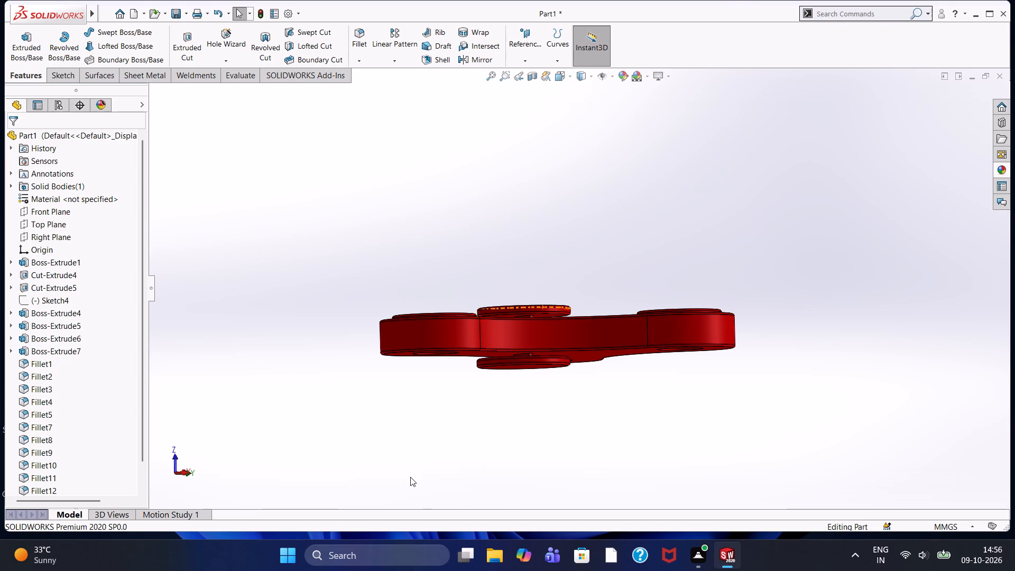
# Examine the spinner edge-on, from its rear face and from its ringed front face, dismissing the message notification.
pyautogui.scroll(-1, 410, 477)
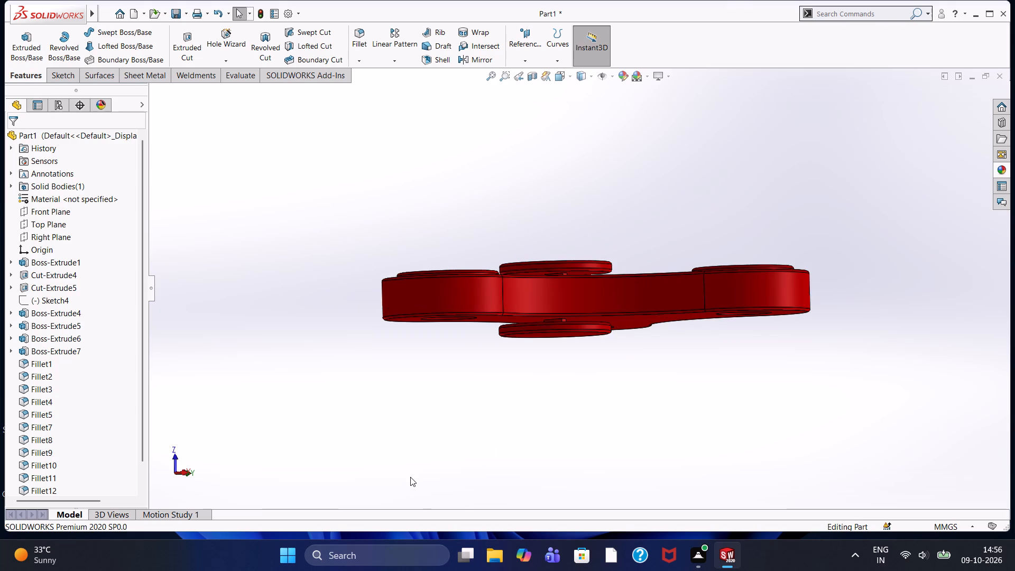
pyautogui.scroll(-1, 386, 506)
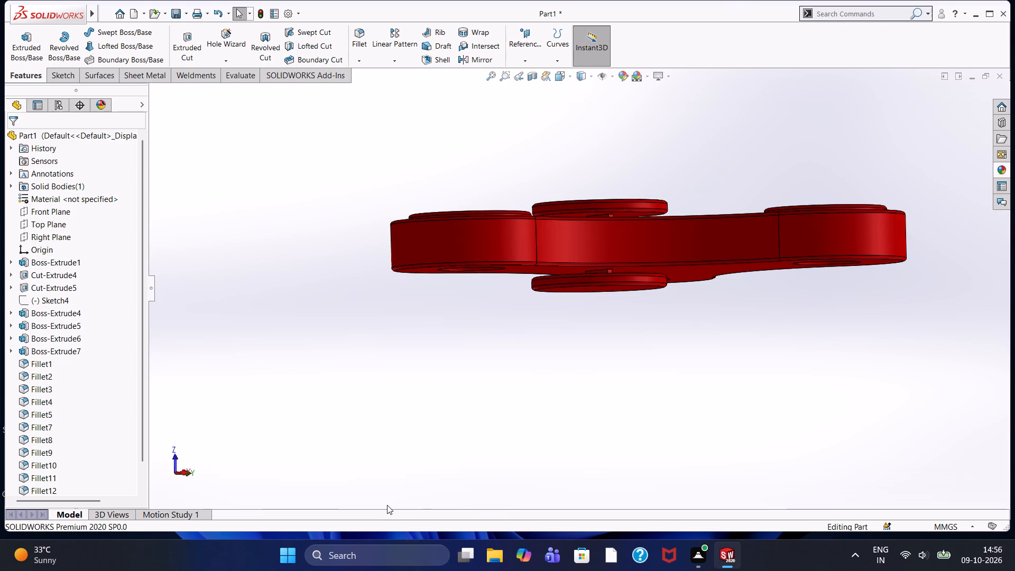
pyautogui.moveTo(645, 342); pyautogui.dragTo(665, 380, button='middle')
pyautogui.moveTo(755, 312); pyautogui.dragTo(683, 293, button='middle')
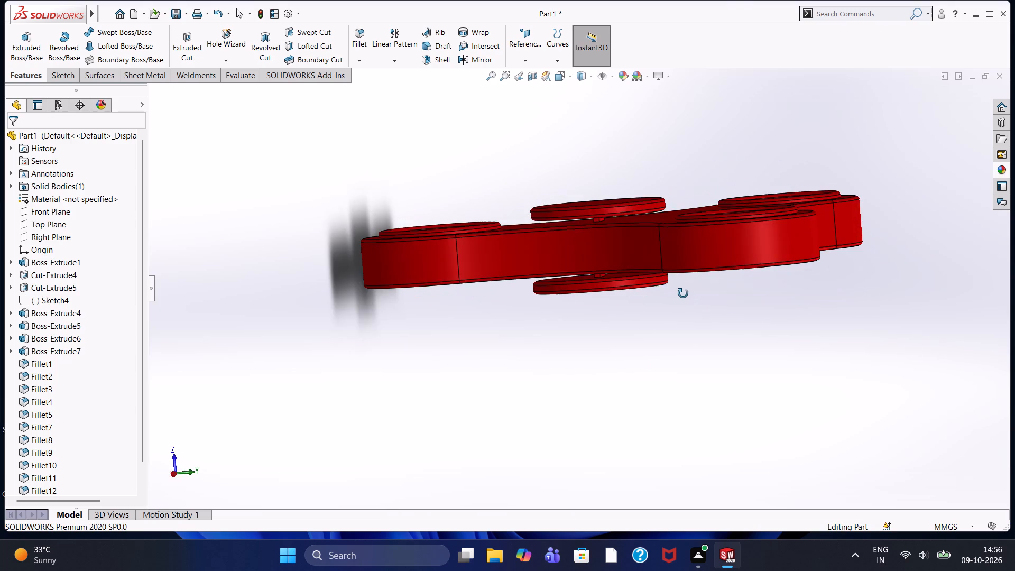
pyautogui.moveTo(683, 293); pyautogui.dragTo(680, 292, button='middle')
pyautogui.moveTo(705, 362); pyautogui.dragTo(604, 273, button='middle')
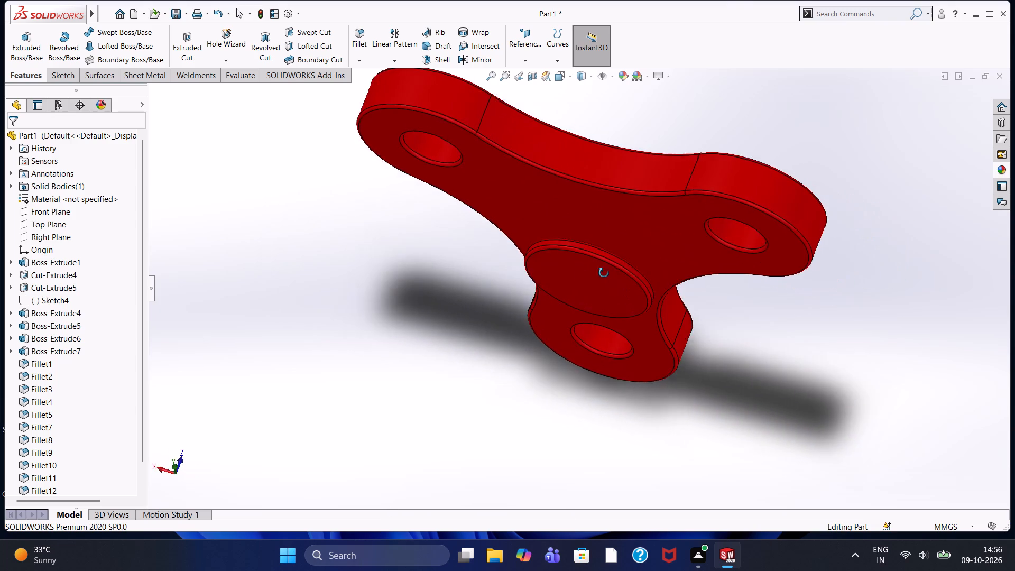
pyautogui.moveTo(604, 273); pyautogui.dragTo(512, 383, button='middle')
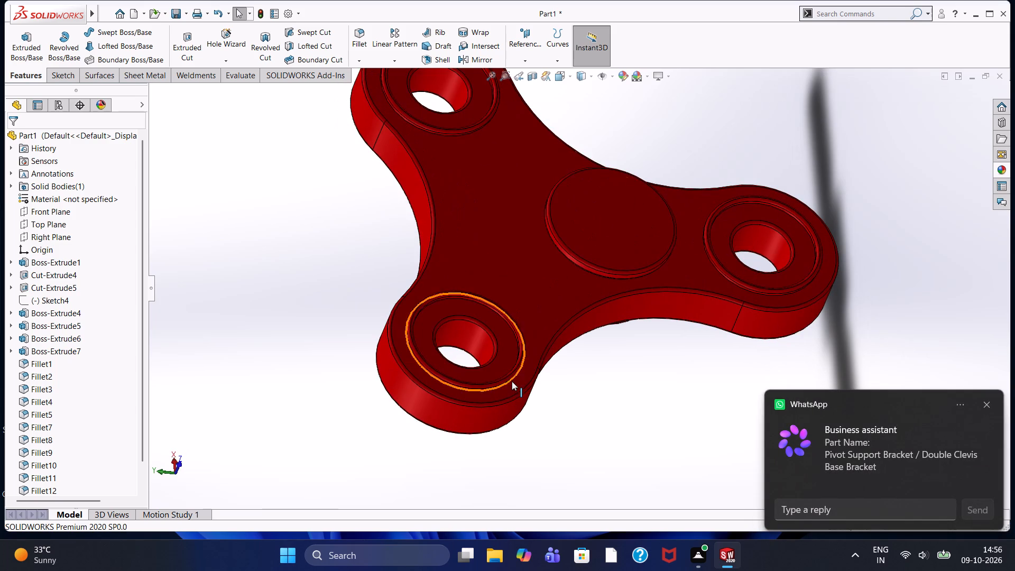
pyautogui.moveTo(633, 372); pyautogui.dragTo(629, 412, button='middle')
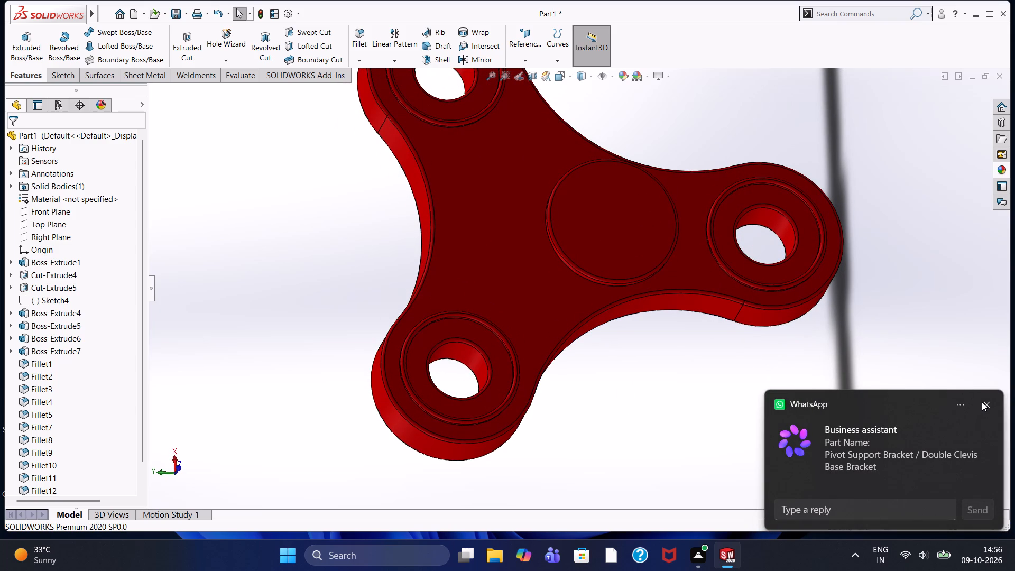
pyautogui.click(982, 402)
pyautogui.scroll(2, 653, 352)
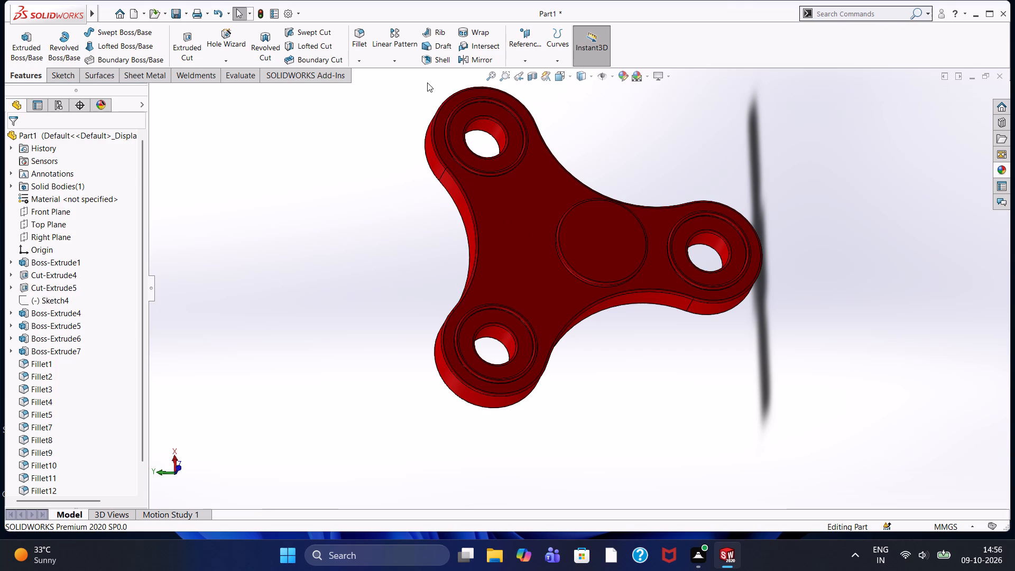
# Section the spinner parallel to the Front Plane at a 4 mm offset and examine the cut body from several angles.
pyautogui.click(534, 79)
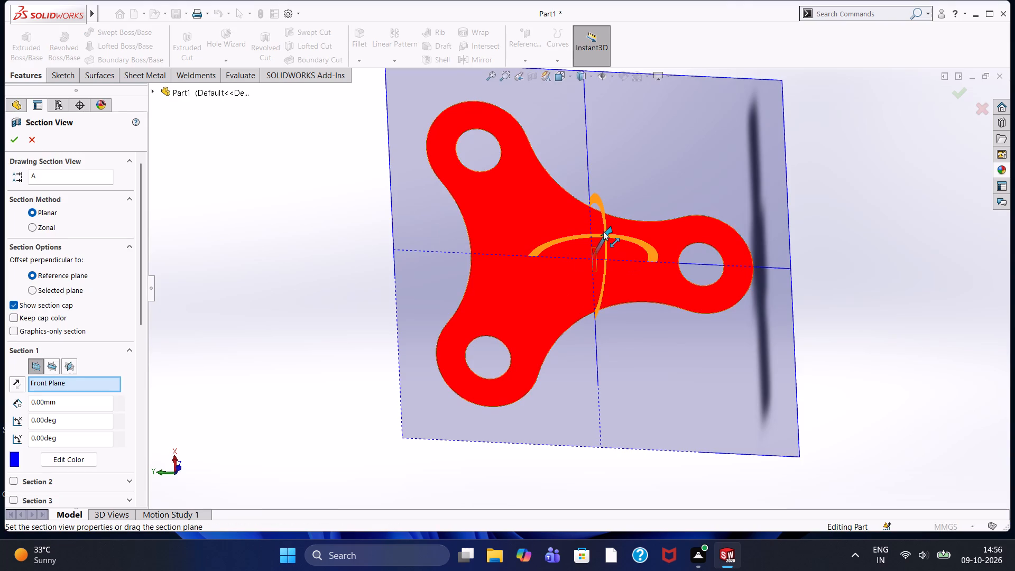
pyautogui.moveTo(338, 223); pyautogui.dragTo(382, 55, button='middle')
pyautogui.scroll(1, 365, 62)
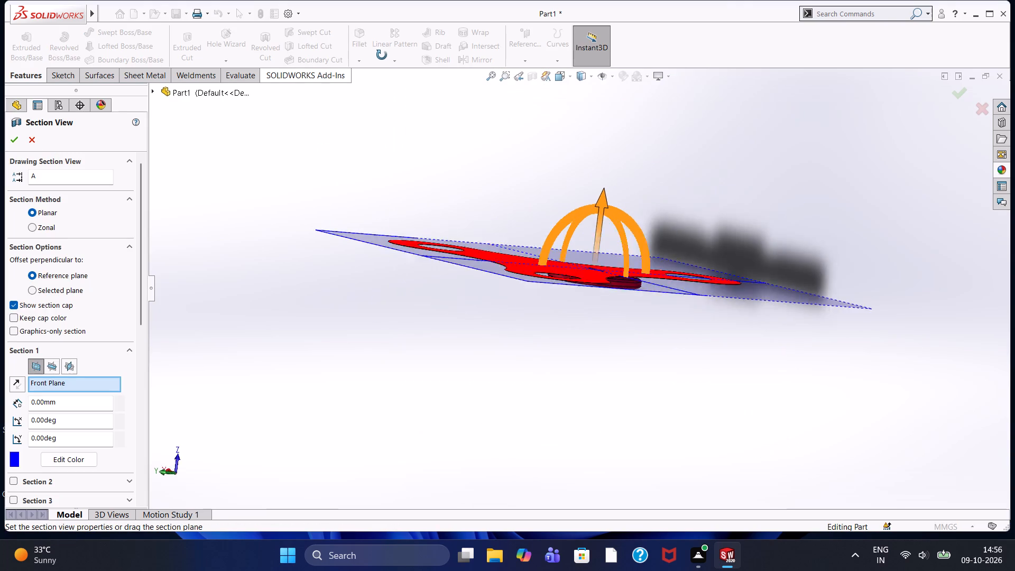
pyautogui.moveTo(382, 55); pyautogui.dragTo(356, 62, button='middle')
pyautogui.scroll(1, 356, 62)
pyautogui.moveTo(600, 197); pyautogui.dragTo(602, 173)
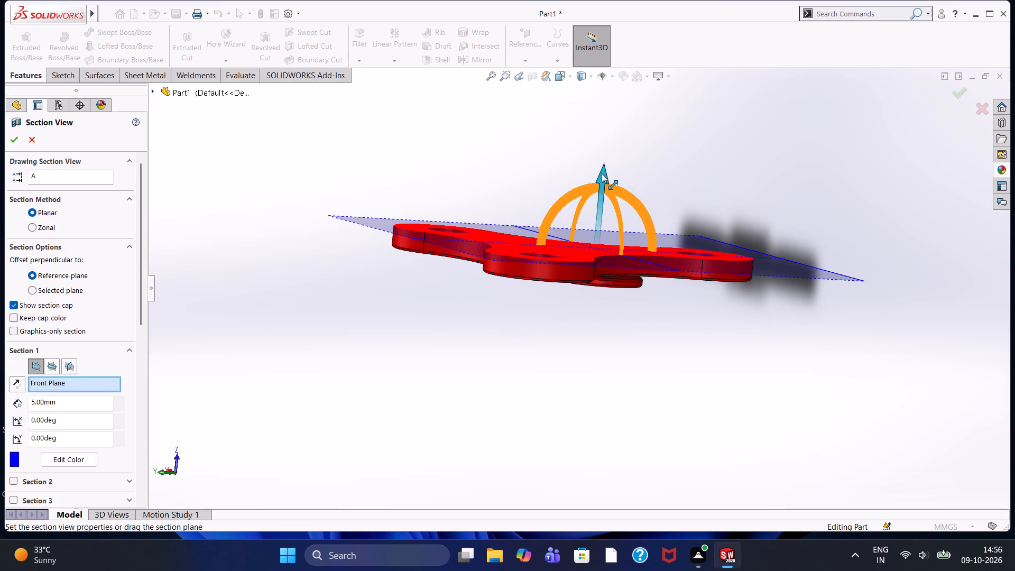
pyautogui.moveTo(602, 173); pyautogui.dragTo(602, 181)
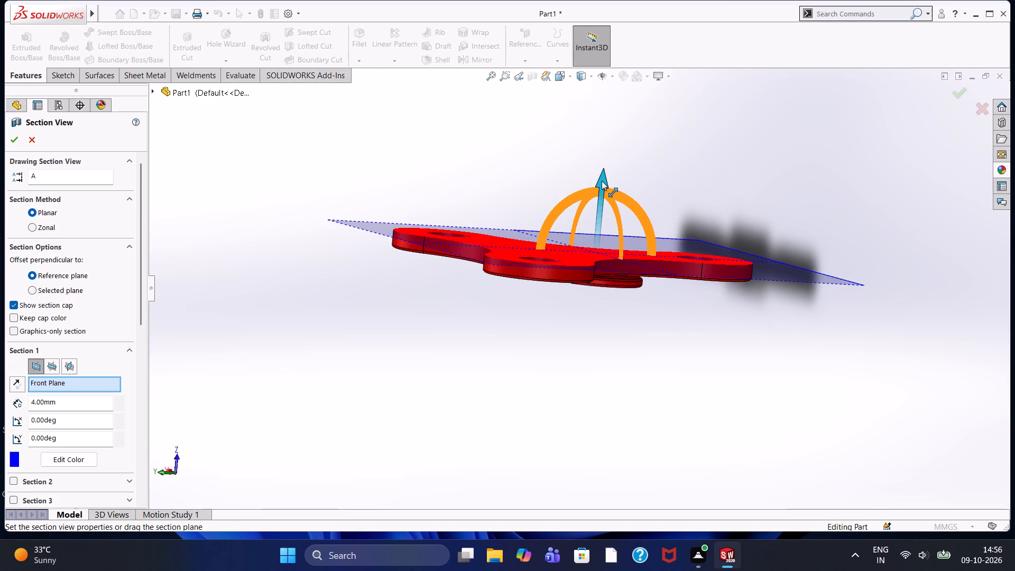
pyautogui.moveTo(602, 181); pyautogui.dragTo(602, 181)
pyautogui.click(537, 172)
pyautogui.moveTo(541, 148); pyautogui.dragTo(533, 176, button='middle')
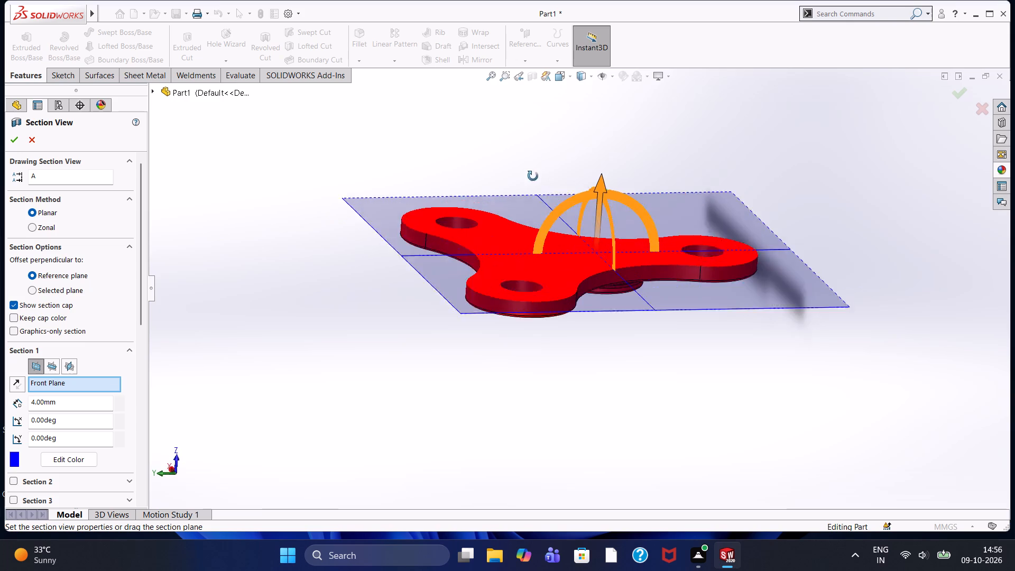
pyautogui.moveTo(533, 176); pyautogui.dragTo(606, 299, button='middle')
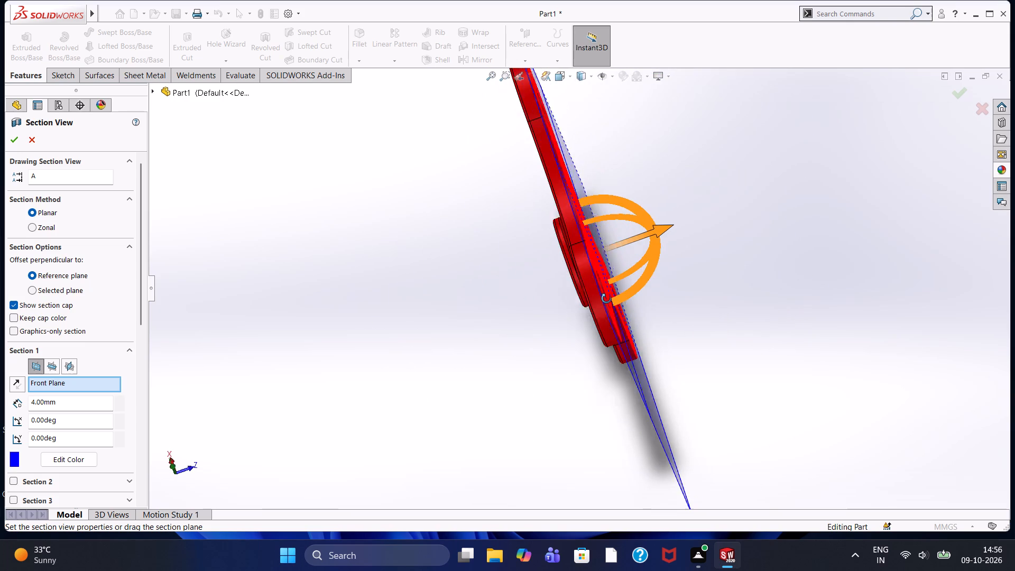
pyautogui.moveTo(606, 299); pyautogui.dragTo(533, 204, button='middle')
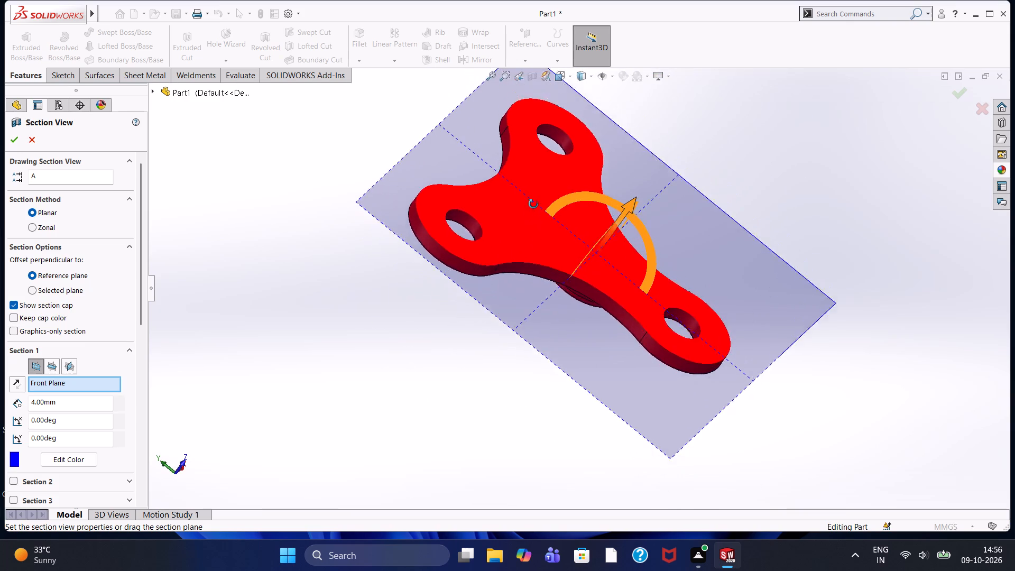
pyautogui.moveTo(533, 204); pyautogui.dragTo(420, 113, button='middle')
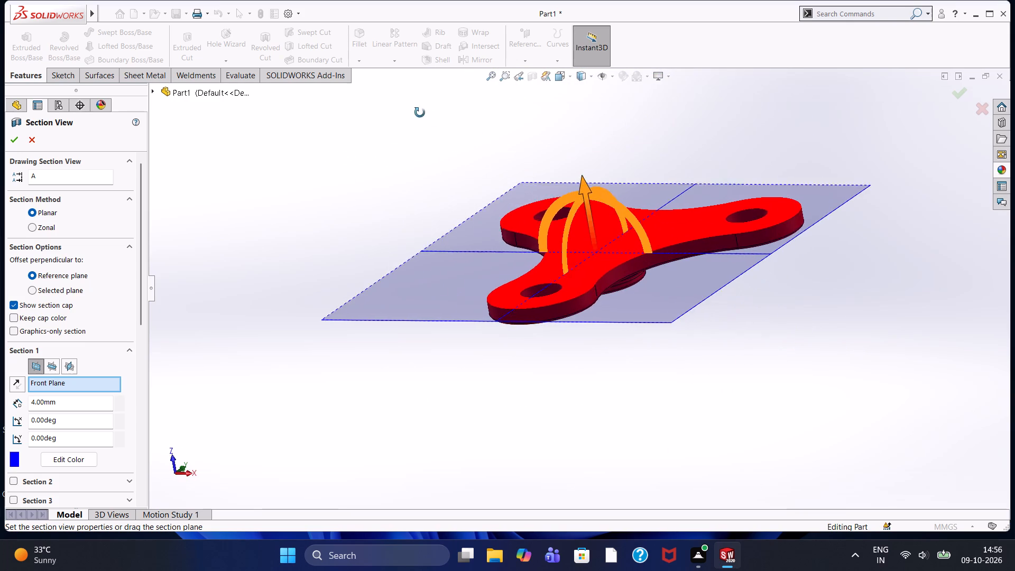
pyautogui.moveTo(420, 113); pyautogui.dragTo(419, 113, button='middle')
# Move the Front Plane section to a 17 mm offset and accept the section view.
pyautogui.scroll(1, 419, 113)
pyautogui.scroll(1, 412, 194)
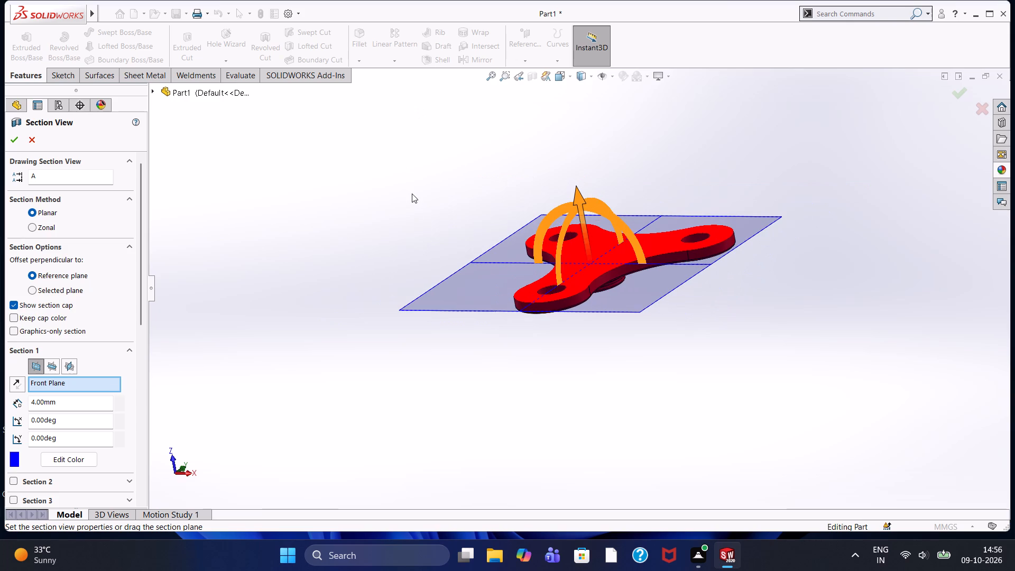
pyautogui.moveTo(438, 208); pyautogui.dragTo(518, 118, button='middle')
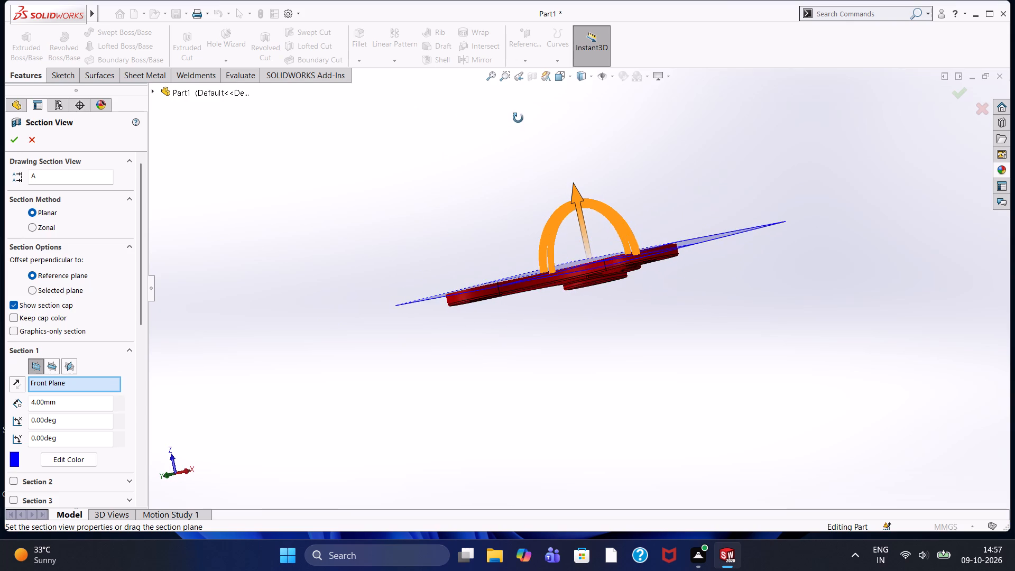
pyautogui.moveTo(518, 118); pyautogui.dragTo(544, 132, button='middle')
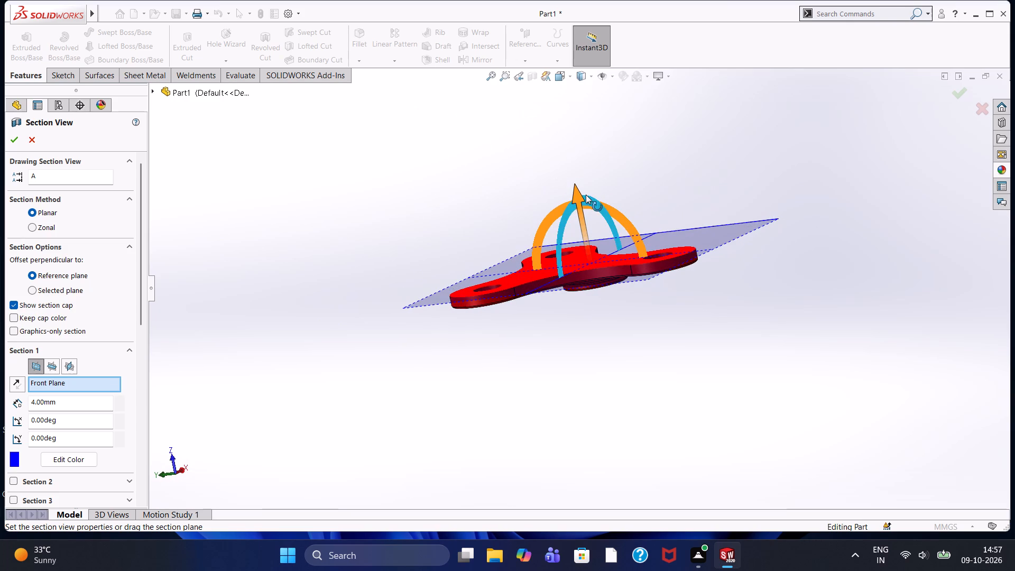
pyautogui.moveTo(577, 195); pyautogui.dragTo(574, 154)
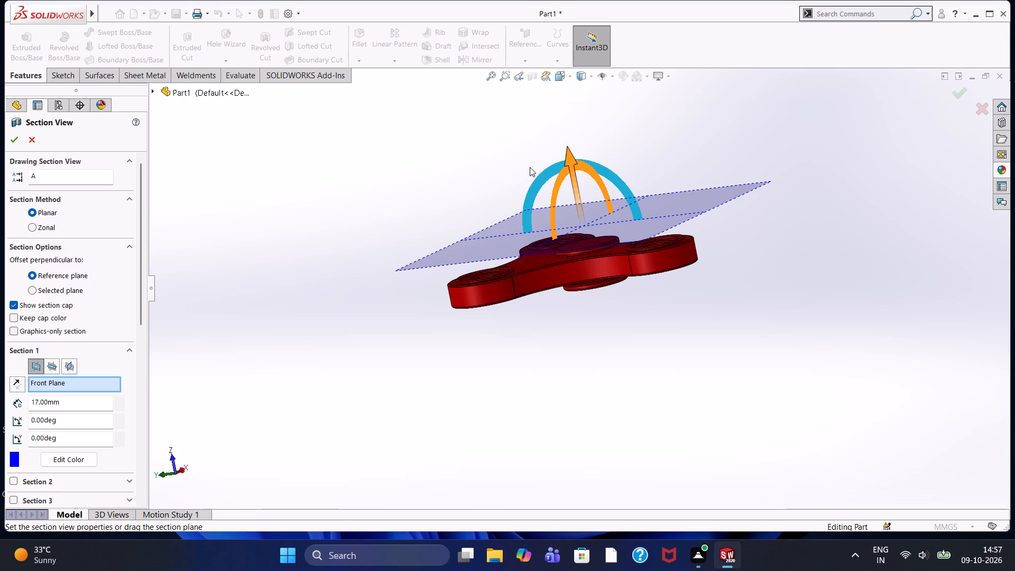
pyautogui.click(478, 167)
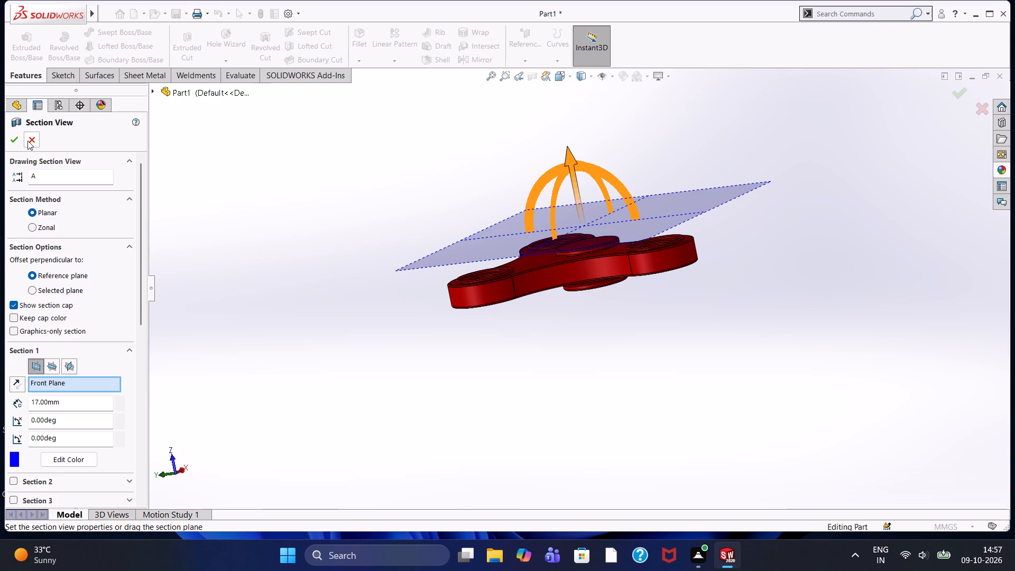
pyautogui.click(11, 139)
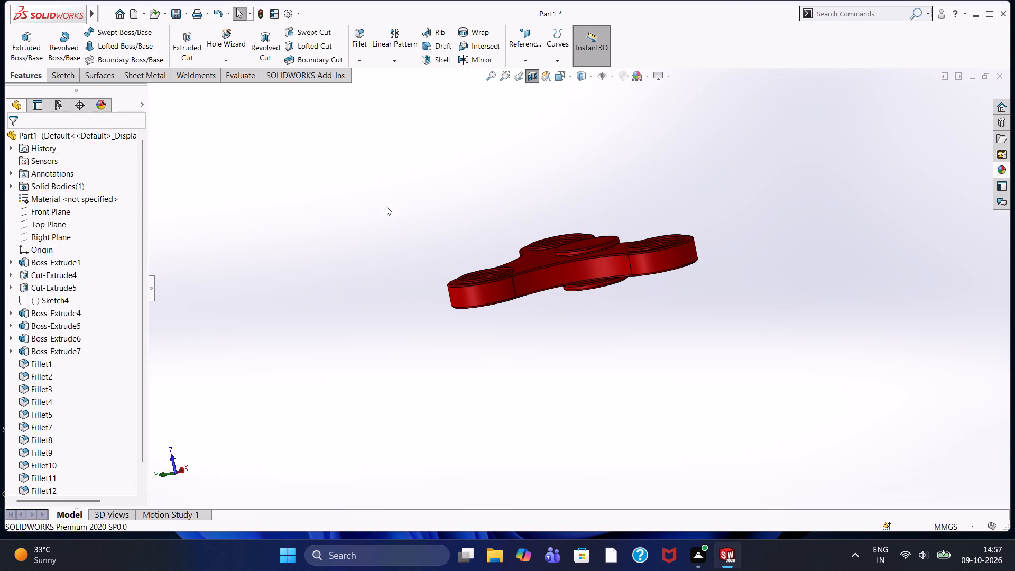
# Inspect the spinner's side profile, ringed front face and rear face from oblique angles.
pyautogui.moveTo(386, 206); pyautogui.dragTo(440, 318, button='middle')
pyautogui.moveTo(444, 287); pyautogui.dragTo(494, 245, button='middle')
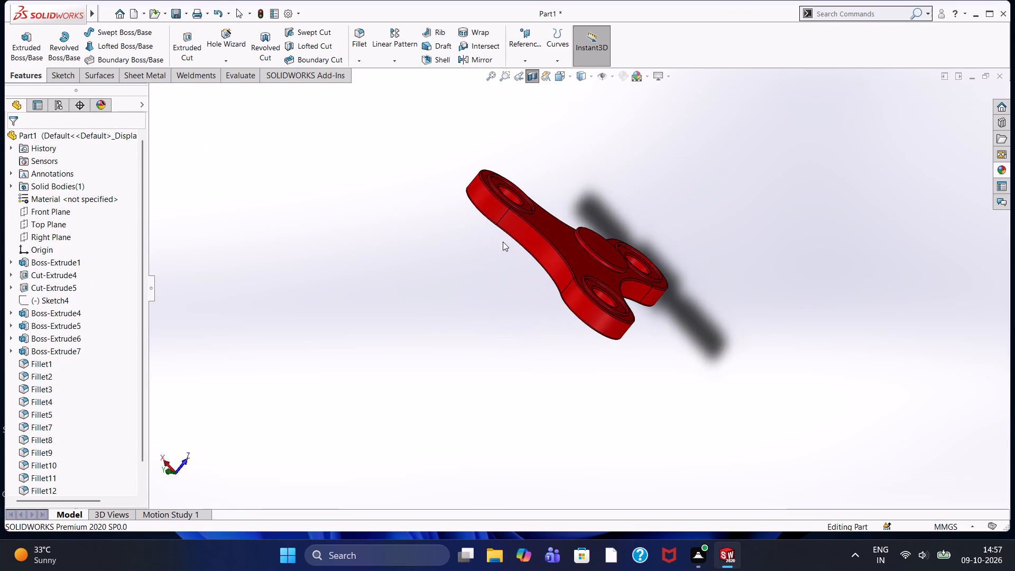
pyautogui.scroll(-6, 564, 204)
pyautogui.scroll(4, 505, 225)
pyautogui.scroll(2, 546, 301)
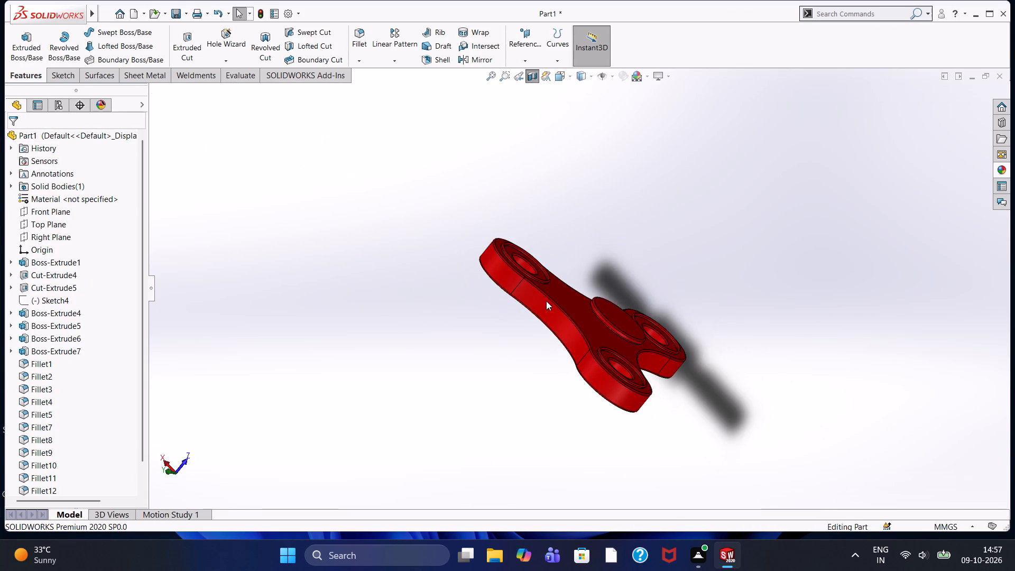
pyautogui.moveTo(501, 321); pyautogui.dragTo(428, 216, button='middle')
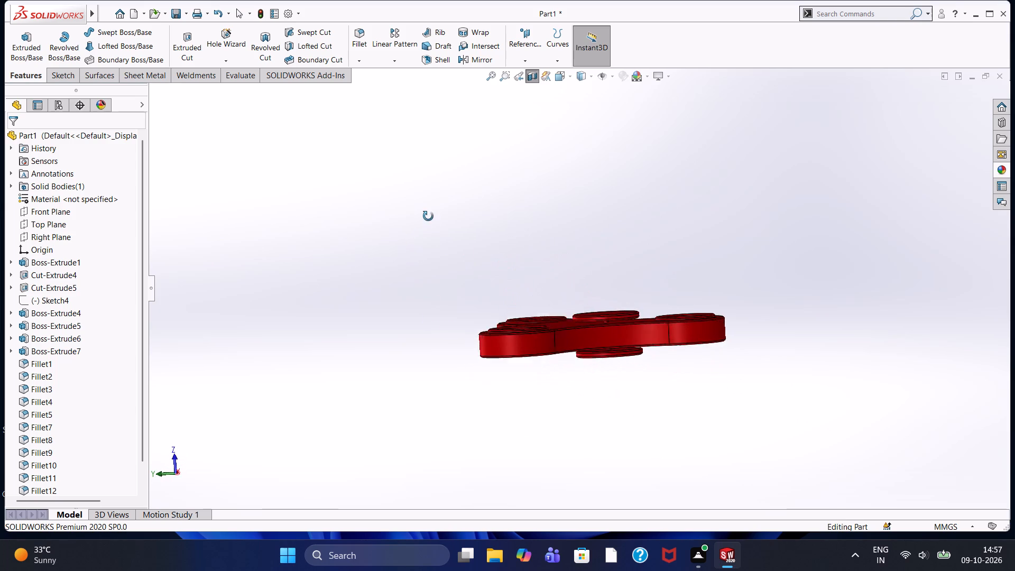
pyautogui.moveTo(428, 216); pyautogui.dragTo(423, 213, button='middle')
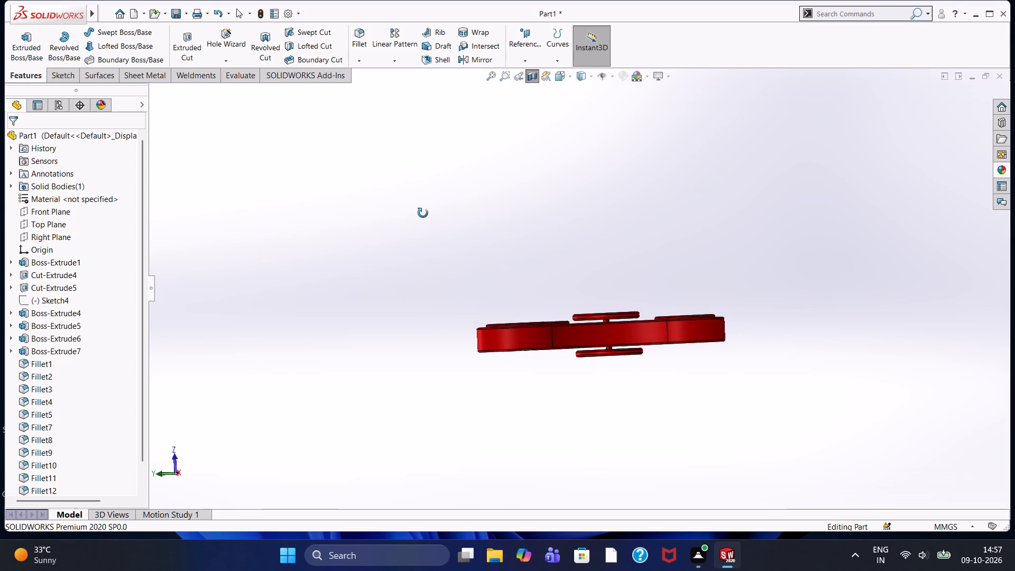
pyautogui.moveTo(423, 213); pyautogui.dragTo(425, 369, button='middle')
pyautogui.scroll(-3, 524, 297)
pyautogui.moveTo(486, 285); pyautogui.dragTo(479, 260, button='middle')
pyautogui.scroll(1, 486, 285)
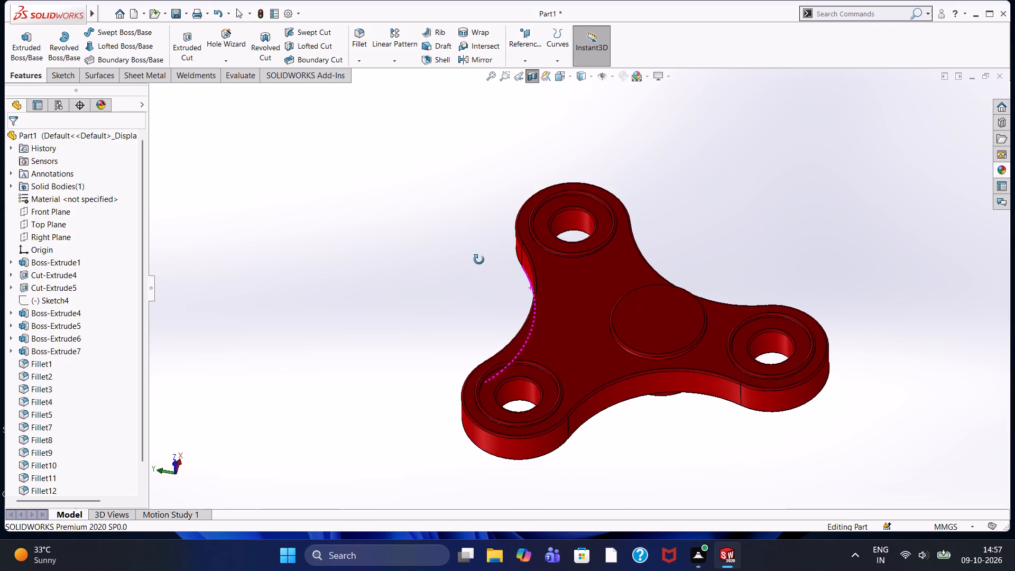
pyautogui.moveTo(479, 260); pyautogui.dragTo(617, 164, button='middle')
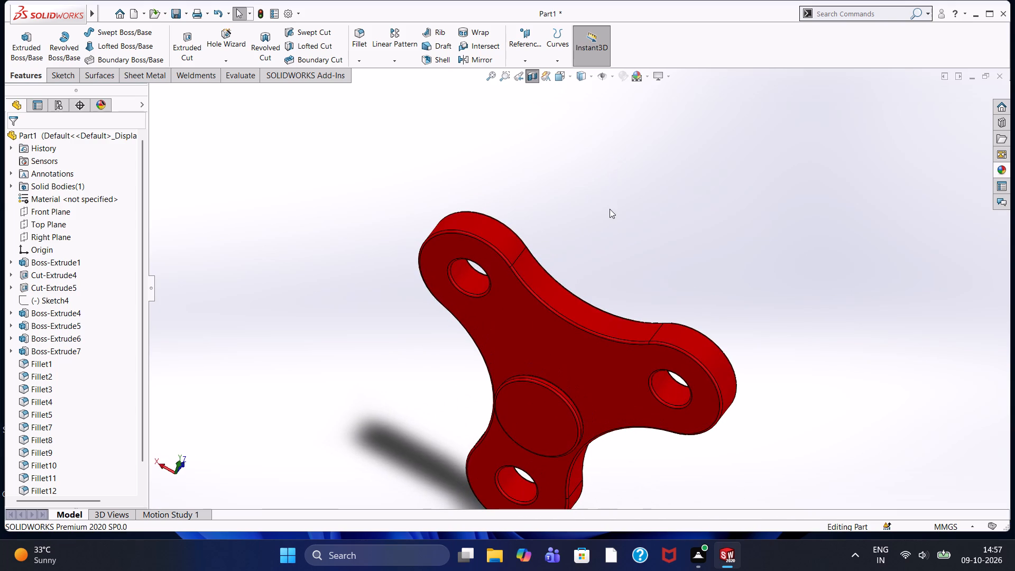
pyautogui.scroll(1, 610, 210)
pyautogui.scroll(-1, 607, 224)
pyautogui.scroll(2, 607, 275)
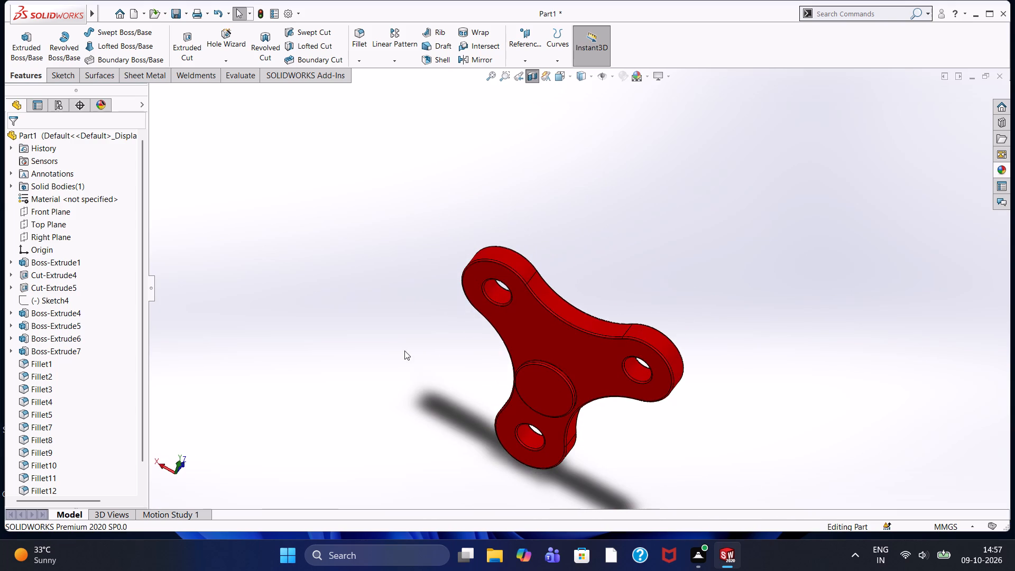
pyautogui.moveTo(406, 353); pyautogui.dragTo(462, 251, button='middle')
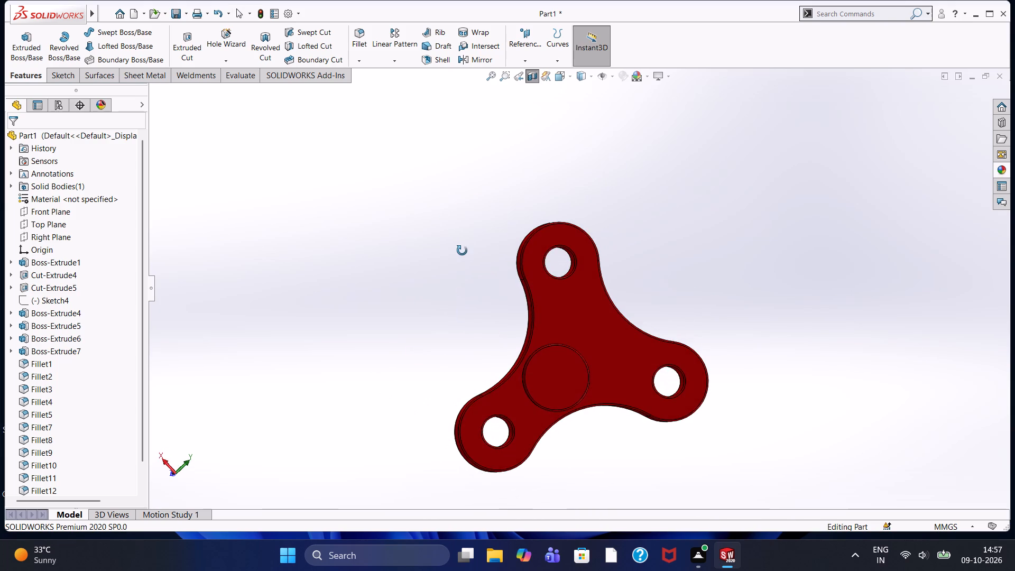
pyautogui.moveTo(462, 251); pyautogui.dragTo(611, 382, button='middle')
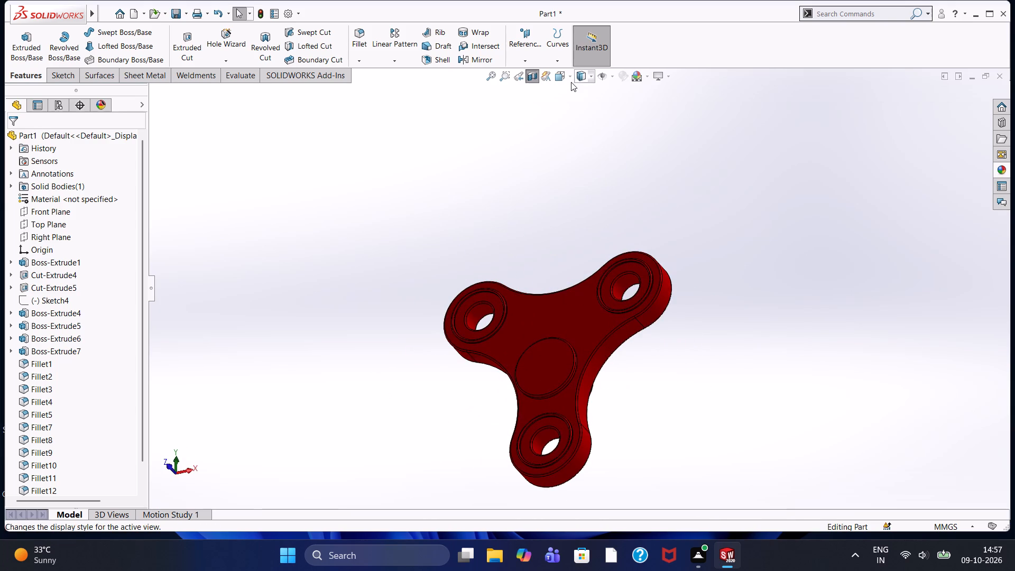
# Check the spinner in the standard Top, Front, Back and Left views.
pyautogui.click(569, 80)
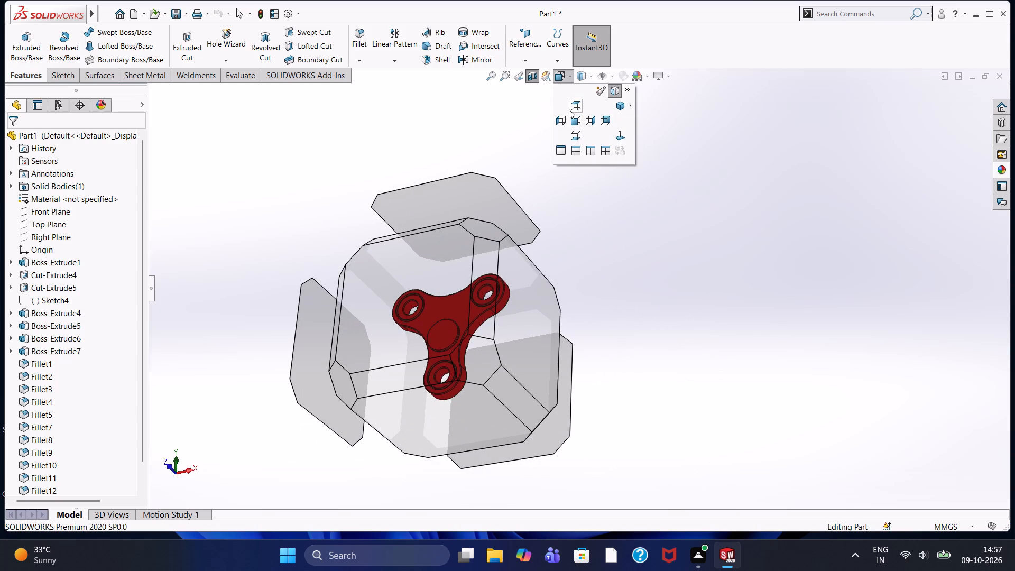
pyautogui.click(576, 105)
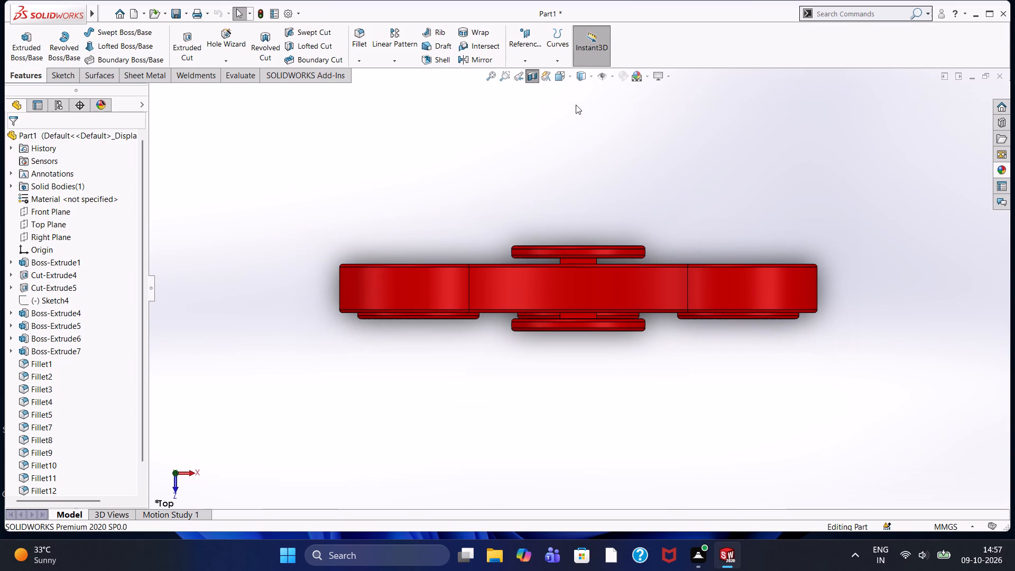
pyautogui.hotkey('ctrl', '1')
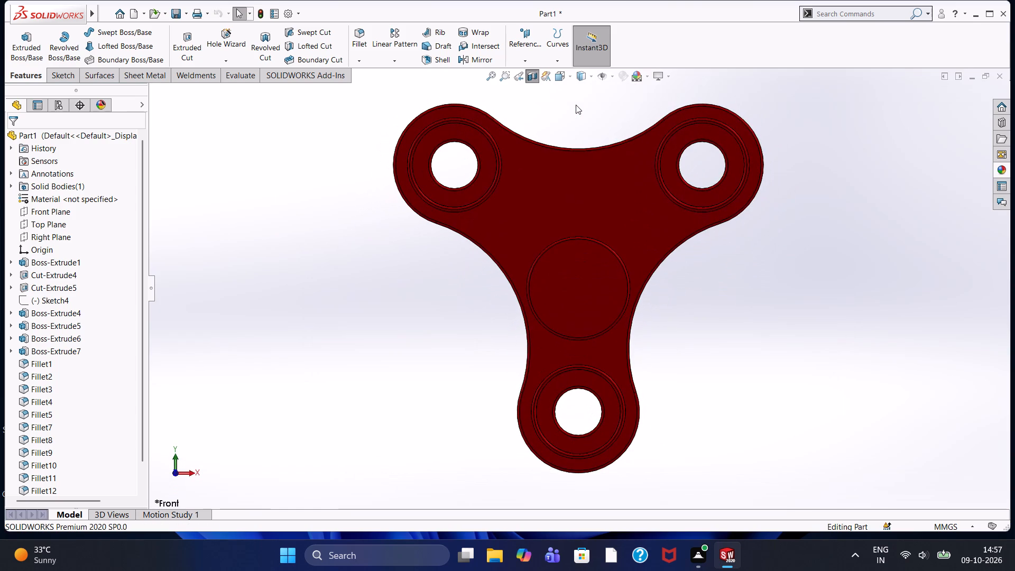
pyautogui.hotkey('ctrl', '2')
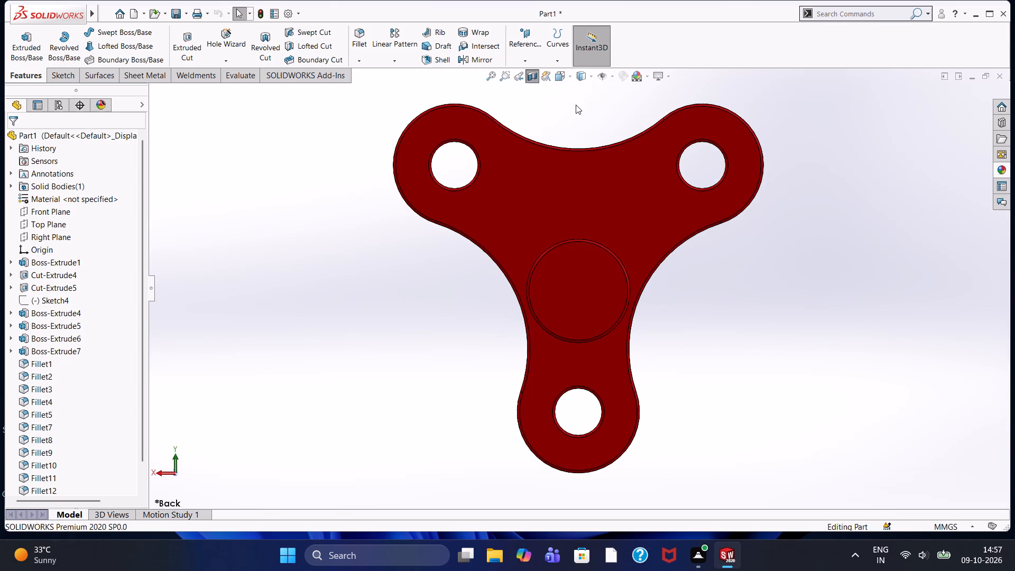
pyautogui.hotkey('ctrl', '3')
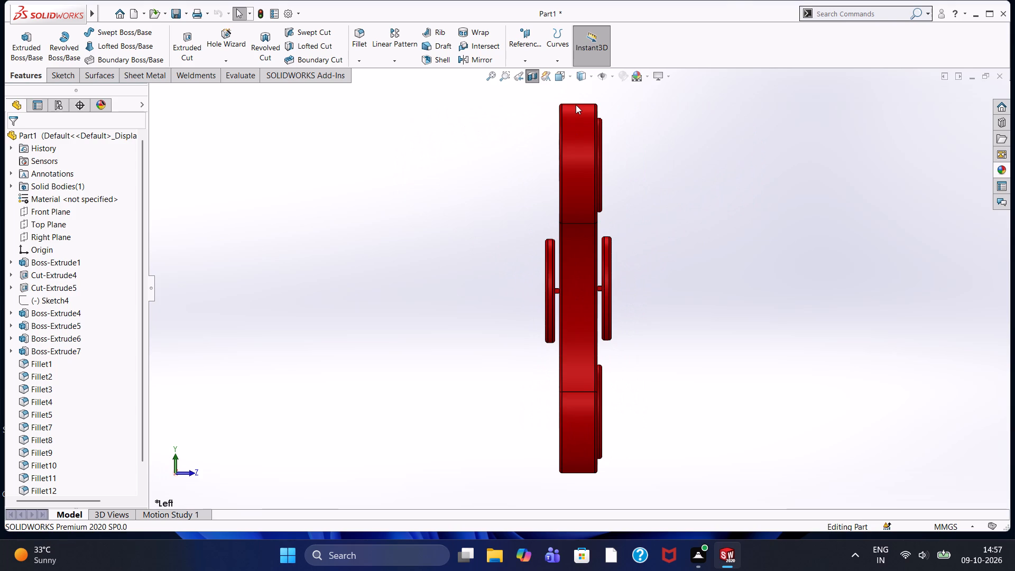
# Check the spinner in the standard Left, Right, Bottom and Isometric views.
pyautogui.hotkey('ctrl', '4')
pyautogui.hotkey('ctrl', '5')
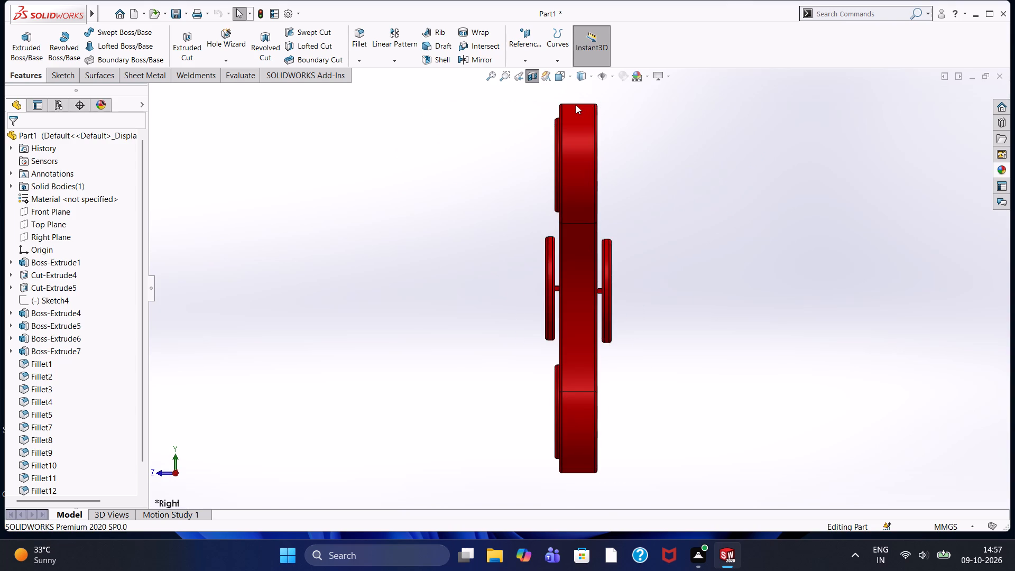
pyautogui.hotkey('ctrl', '6')
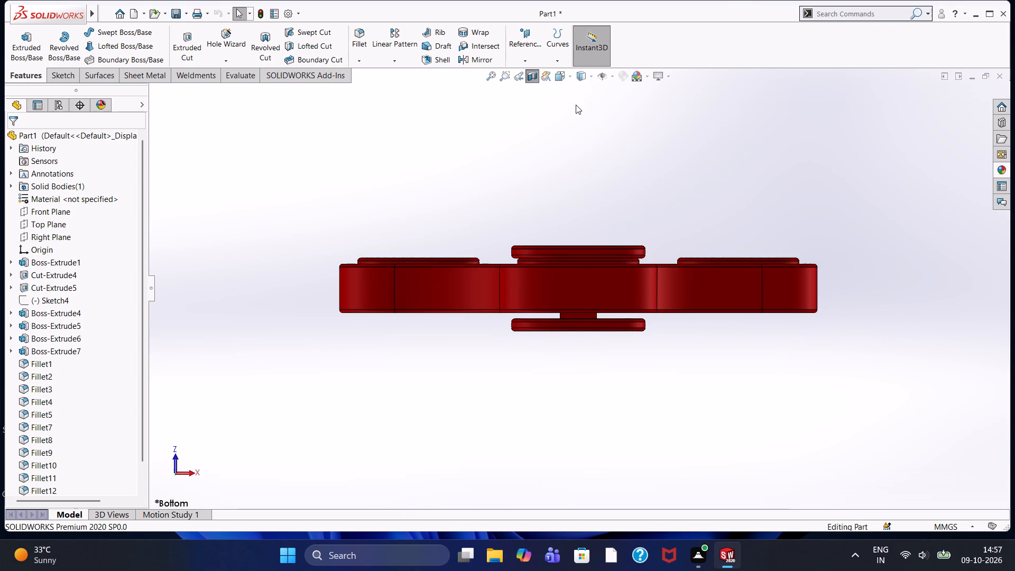
pyautogui.hotkey('ctrl', '6')
pyautogui.hotkey('ctrl', '7')
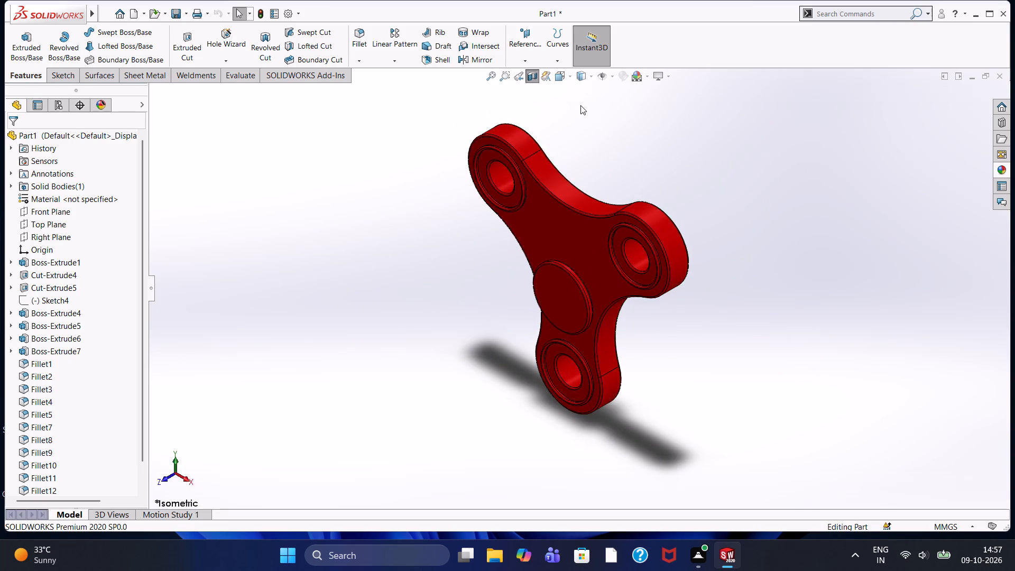
pyautogui.hotkey('ctrl', '8')
pyautogui.hotkey('ctrl', '7')
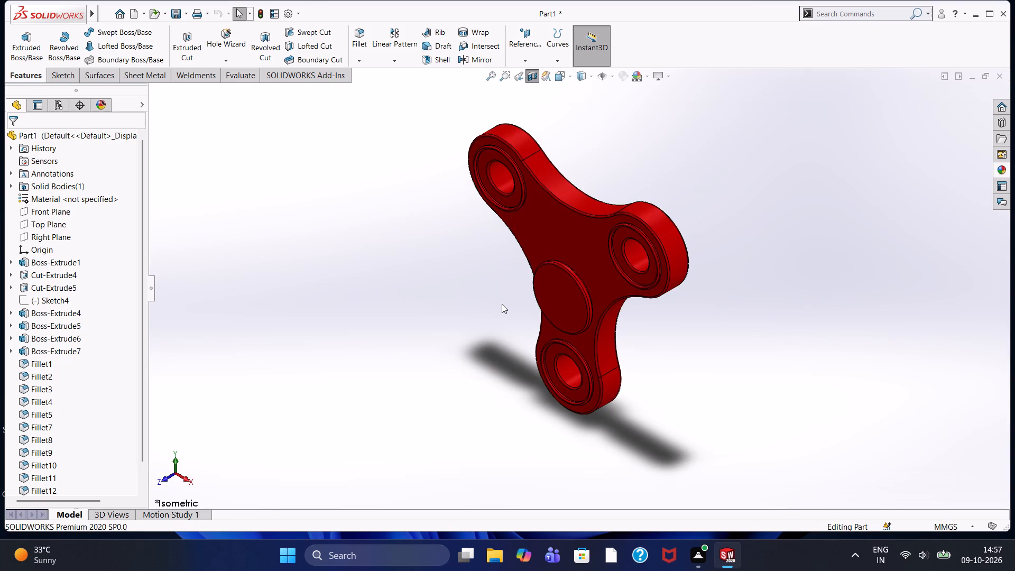
# Examine the spinner's ringed front face, side walls and filleted edges up close from oblique angles.
pyautogui.scroll(1, 502, 304)
pyautogui.moveTo(507, 273); pyautogui.dragTo(525, 232, button='middle')
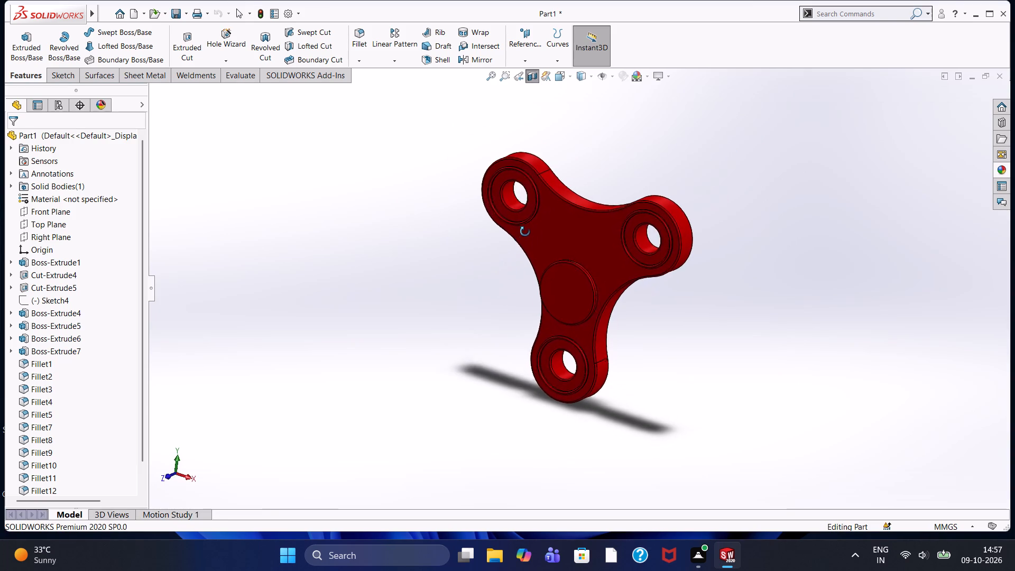
pyautogui.moveTo(525, 232); pyautogui.dragTo(530, 211, button='middle')
pyautogui.moveTo(454, 301); pyautogui.dragTo(483, 254, button='middle')
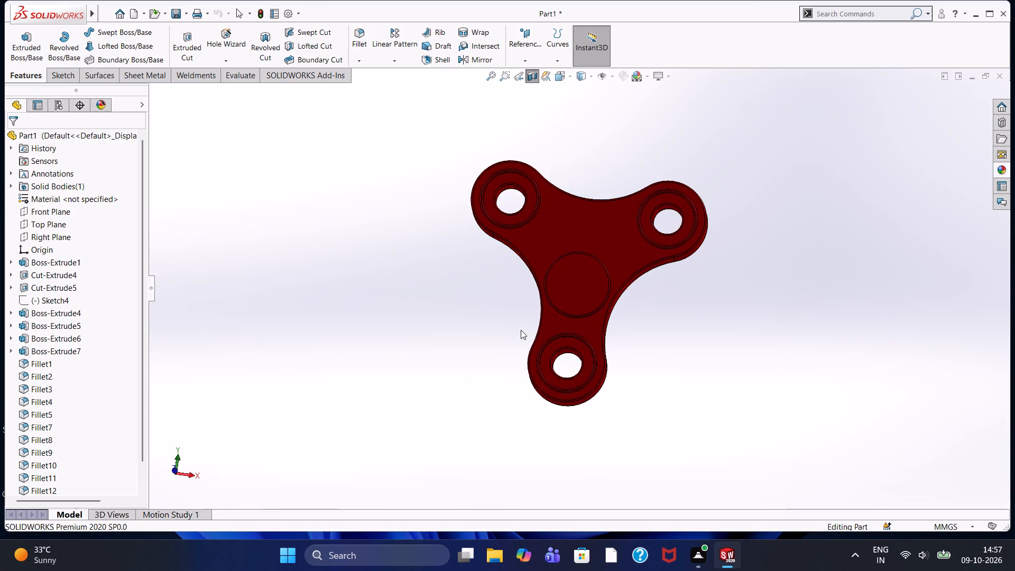
pyautogui.scroll(-3, 521, 330)
pyautogui.scroll(2, 522, 307)
pyautogui.moveTo(522, 302); pyautogui.dragTo(505, 183, button='middle')
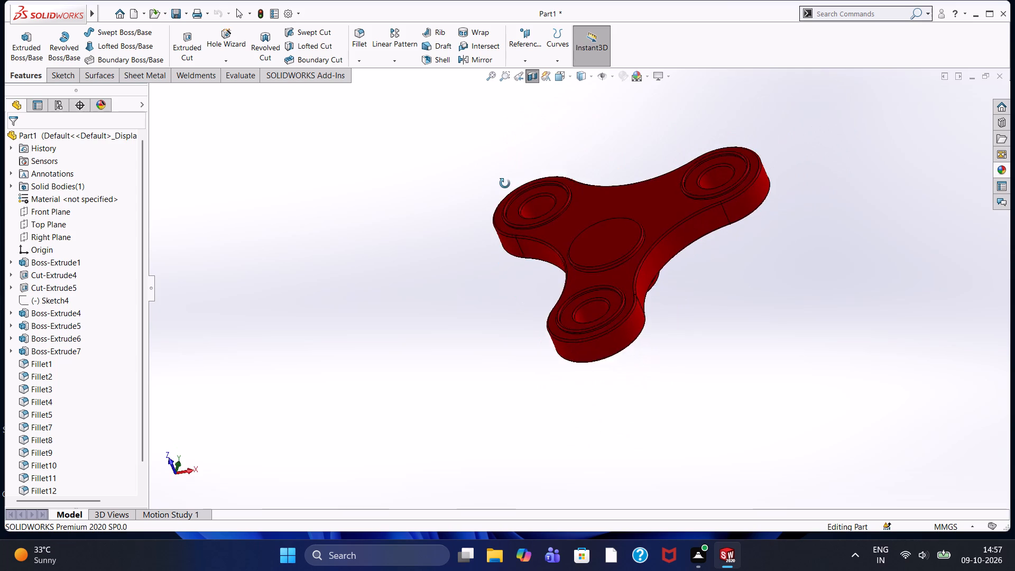
pyautogui.moveTo(505, 183); pyautogui.dragTo(583, 142, button='middle')
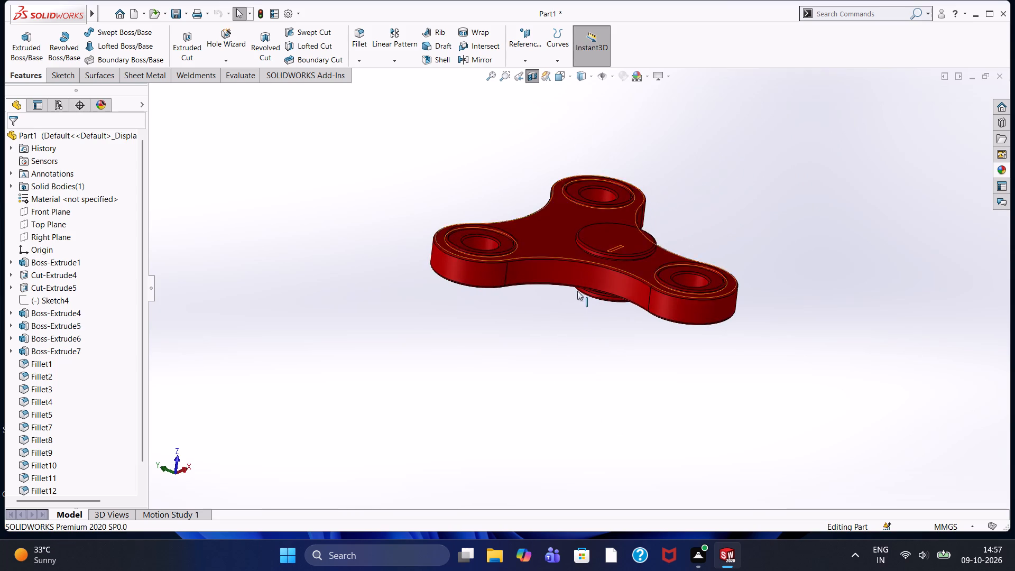
pyautogui.scroll(-7, 576, 302)
pyautogui.scroll(-8, 620, 262)
pyautogui.scroll(1, 595, 308)
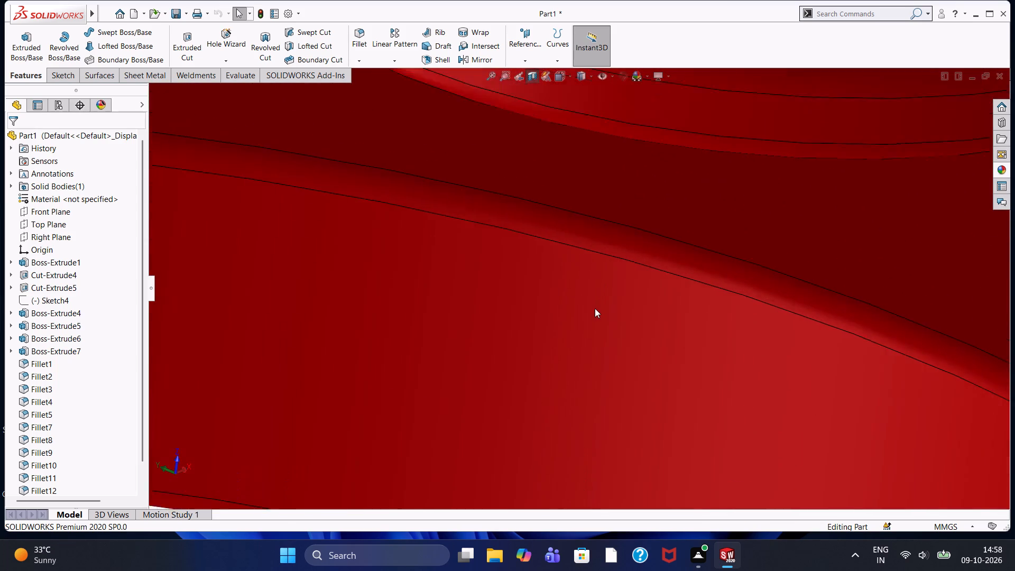
pyautogui.scroll(11, 595, 308)
# Start a new sketch on the spinner body's flat front face, viewed square on.
pyautogui.click(464, 204)
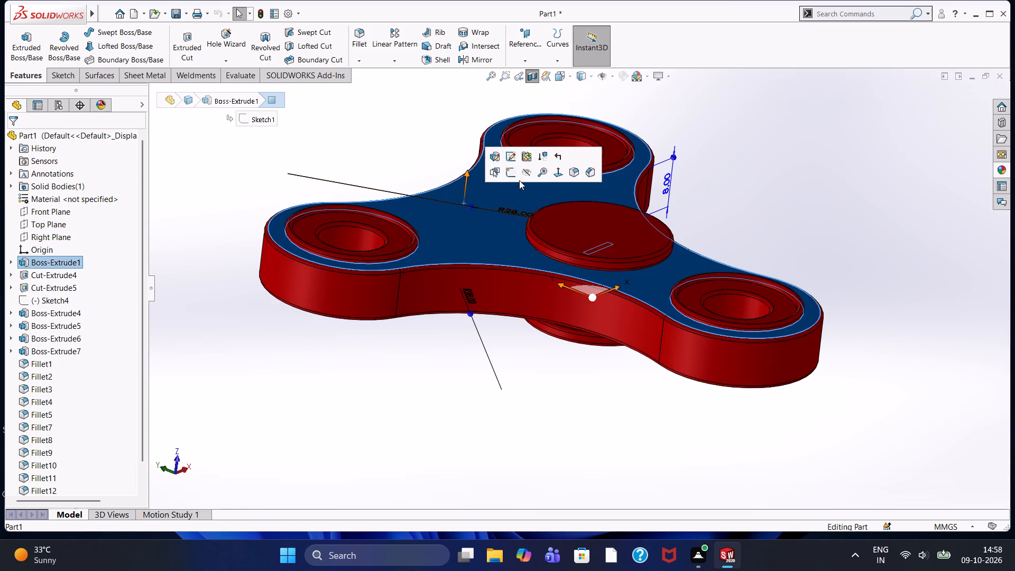
pyautogui.click(512, 170)
pyautogui.hotkey('ctrl', '8')
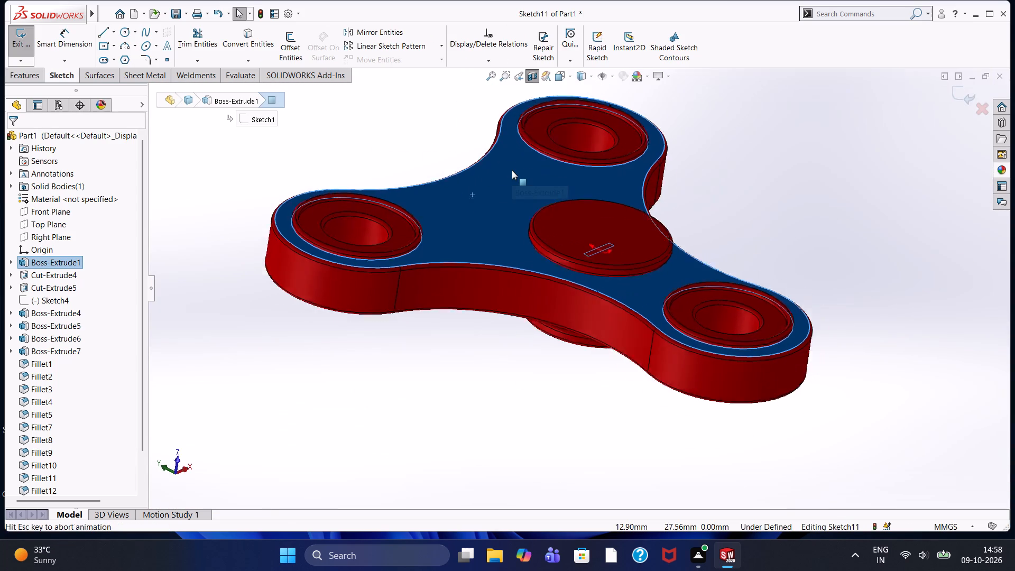
pyautogui.click(327, 155)
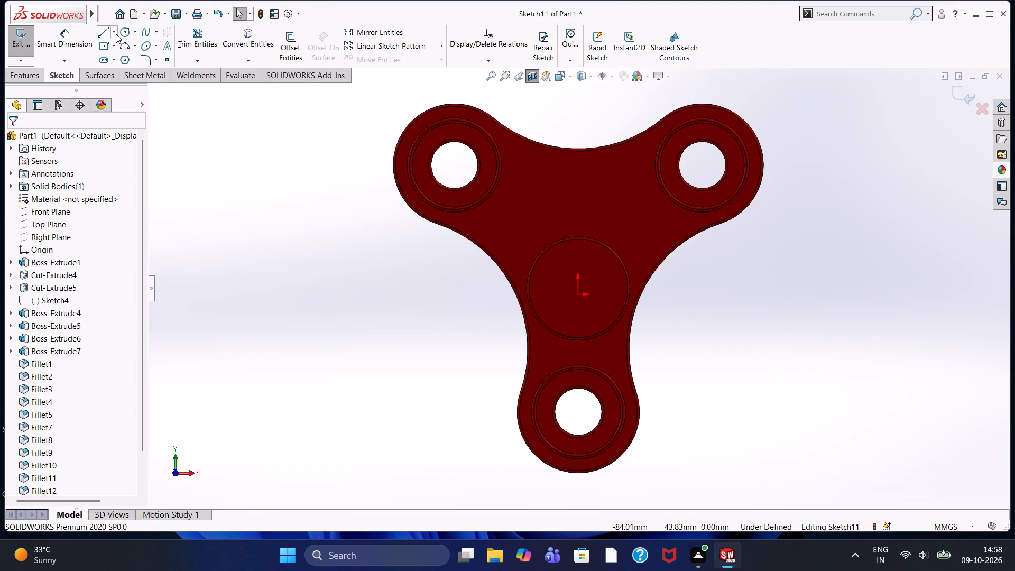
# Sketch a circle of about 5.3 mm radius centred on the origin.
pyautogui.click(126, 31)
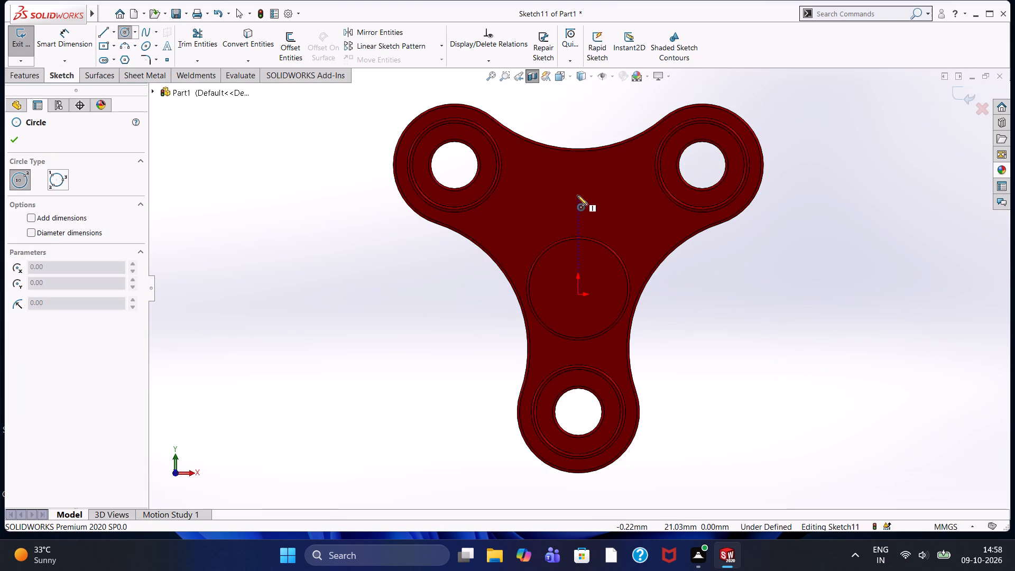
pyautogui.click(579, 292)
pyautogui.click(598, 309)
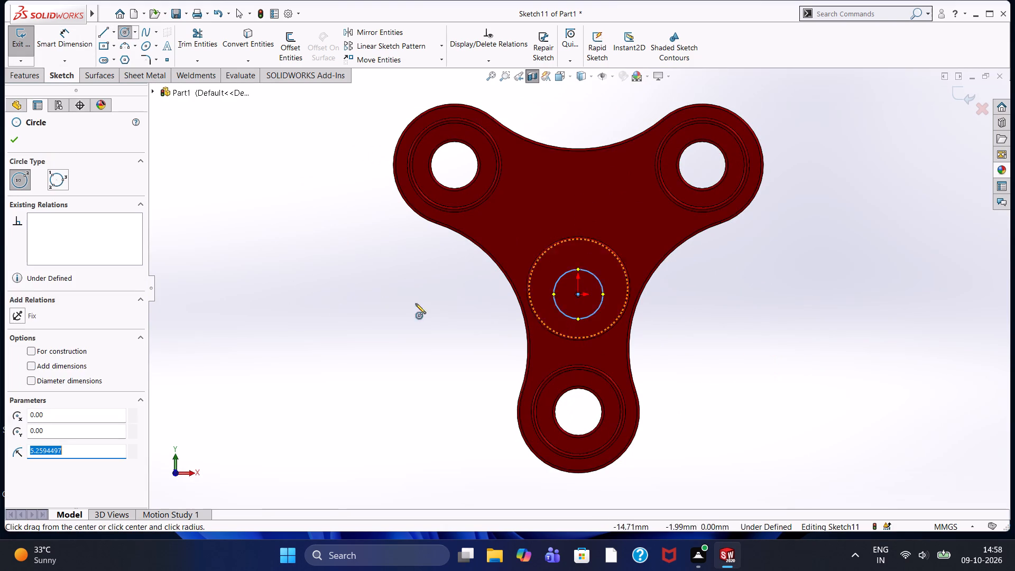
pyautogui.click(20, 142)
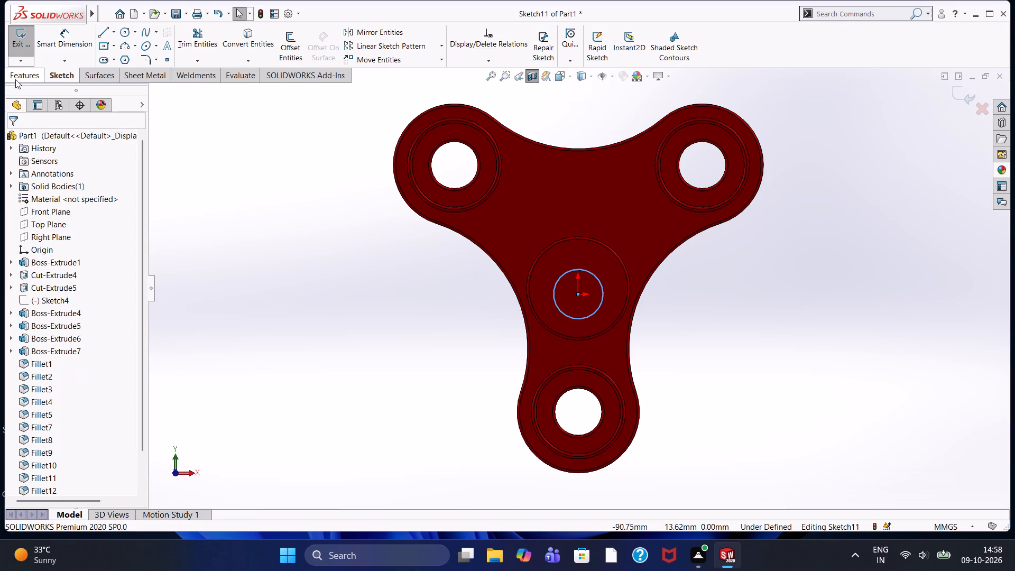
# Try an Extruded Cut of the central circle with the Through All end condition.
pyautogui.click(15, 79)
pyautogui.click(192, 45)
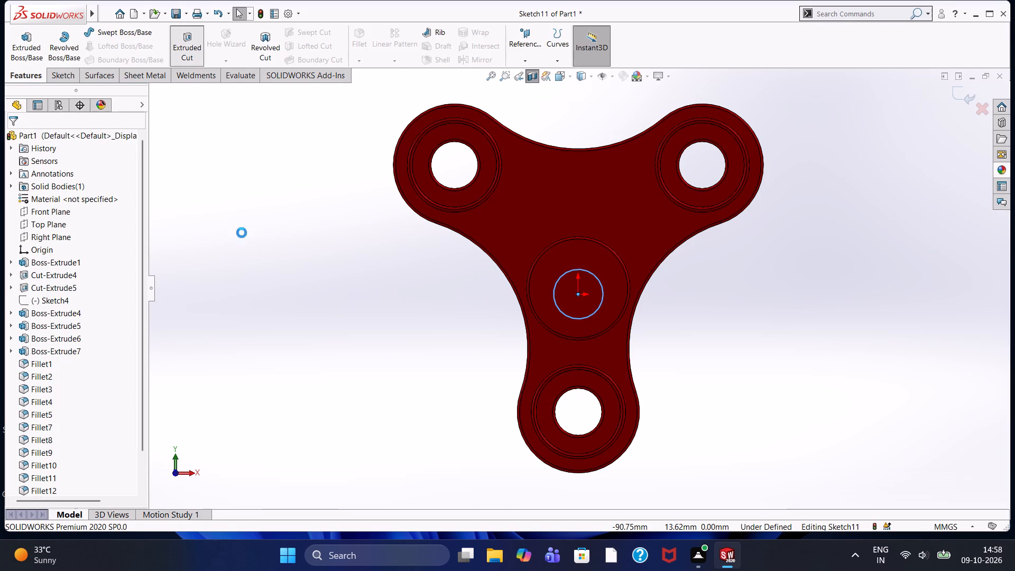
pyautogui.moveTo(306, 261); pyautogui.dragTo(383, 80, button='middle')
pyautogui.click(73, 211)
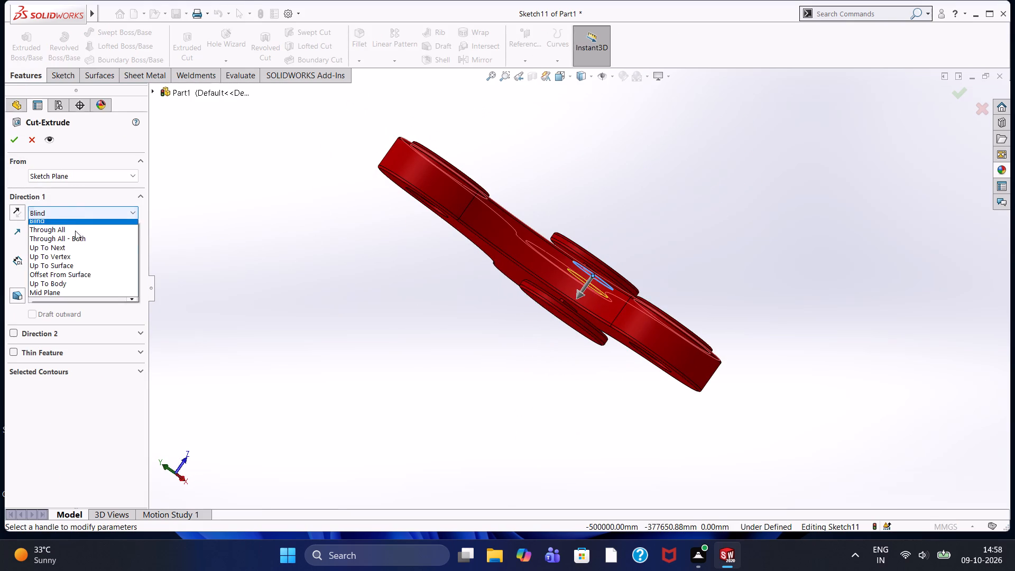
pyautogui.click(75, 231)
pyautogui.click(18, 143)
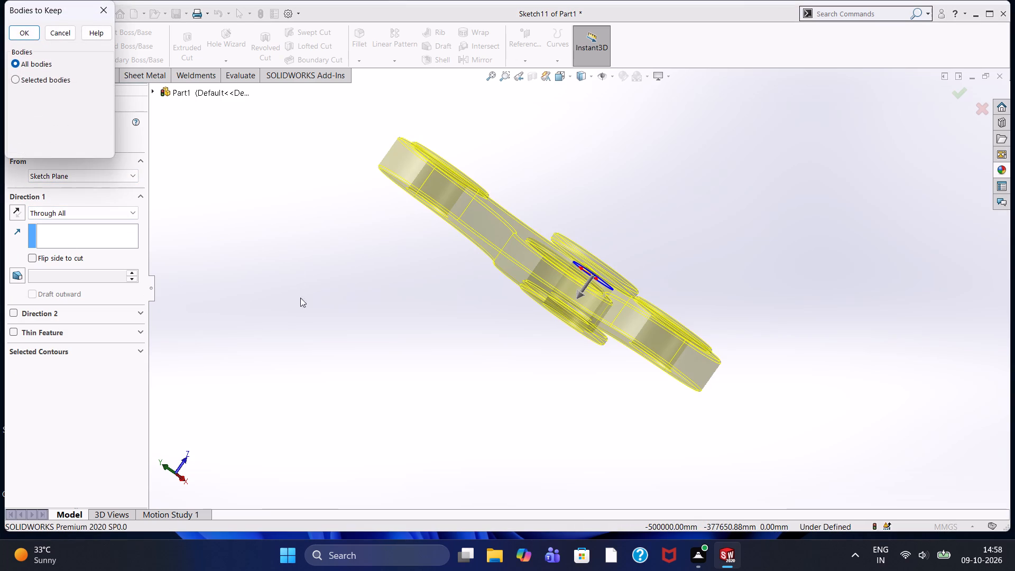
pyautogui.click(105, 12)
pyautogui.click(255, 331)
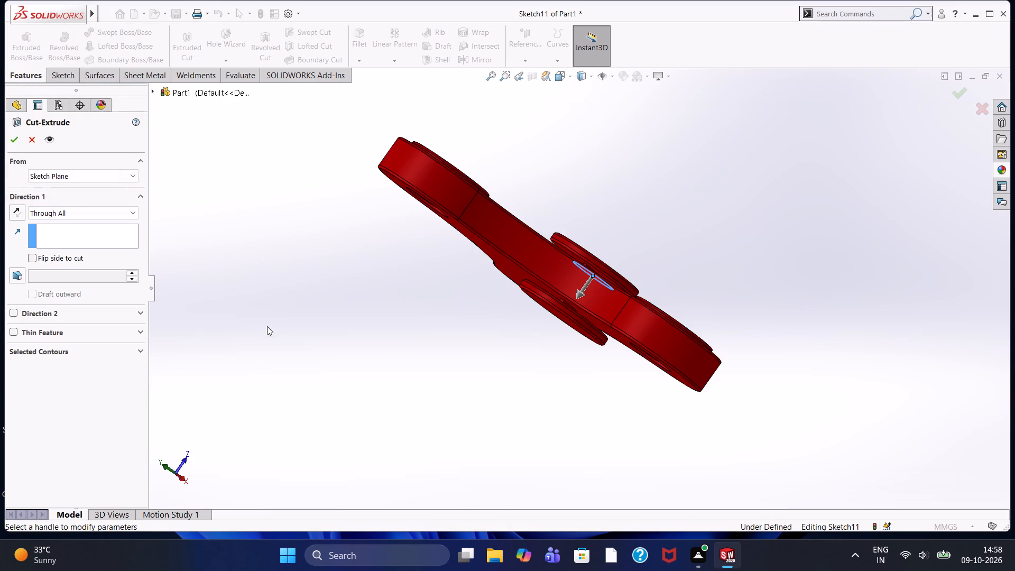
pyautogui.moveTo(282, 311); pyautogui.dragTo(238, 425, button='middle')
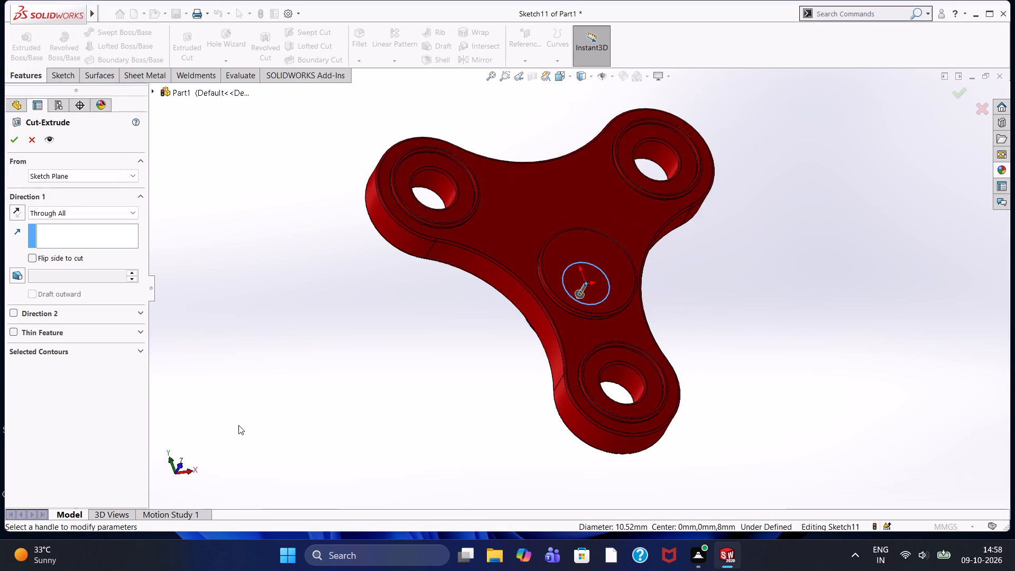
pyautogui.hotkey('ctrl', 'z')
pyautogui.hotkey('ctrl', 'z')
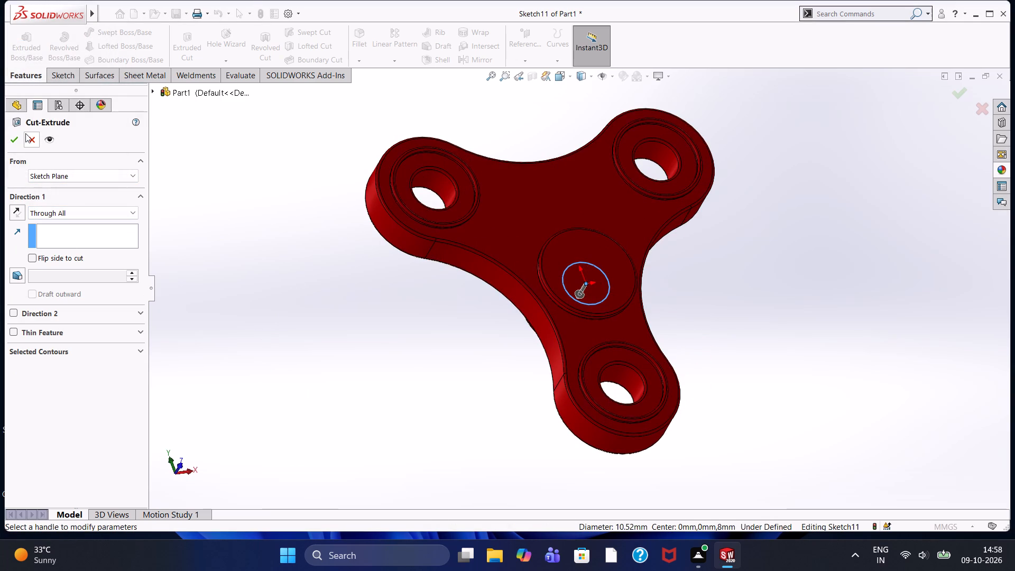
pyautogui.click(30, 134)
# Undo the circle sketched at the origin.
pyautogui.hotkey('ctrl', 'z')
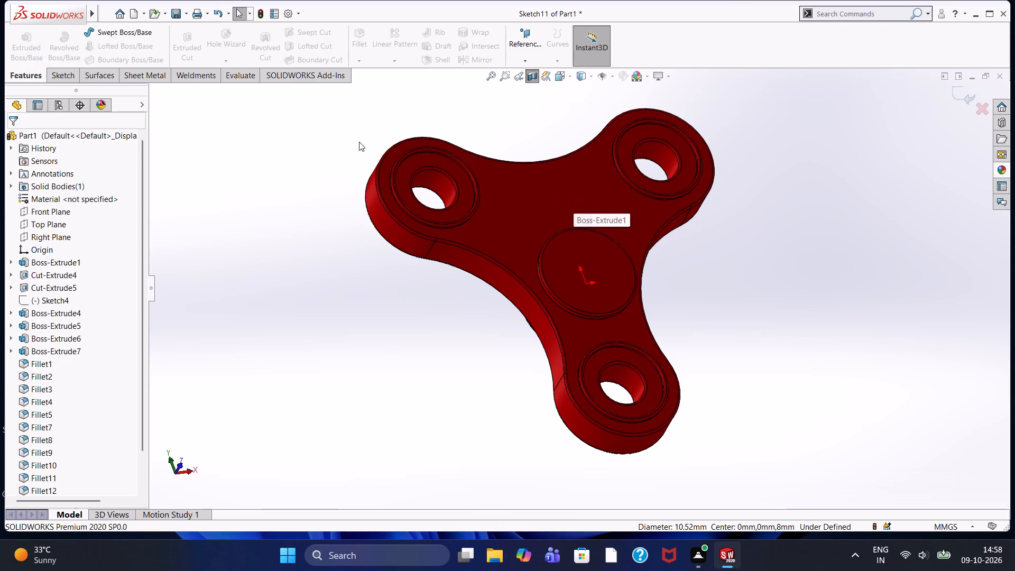
# Sketch a circle of about 3.5 mm radius between the two upper lobes, centred about 21.6 mm directly above the origin.
pyautogui.click(538, 218)
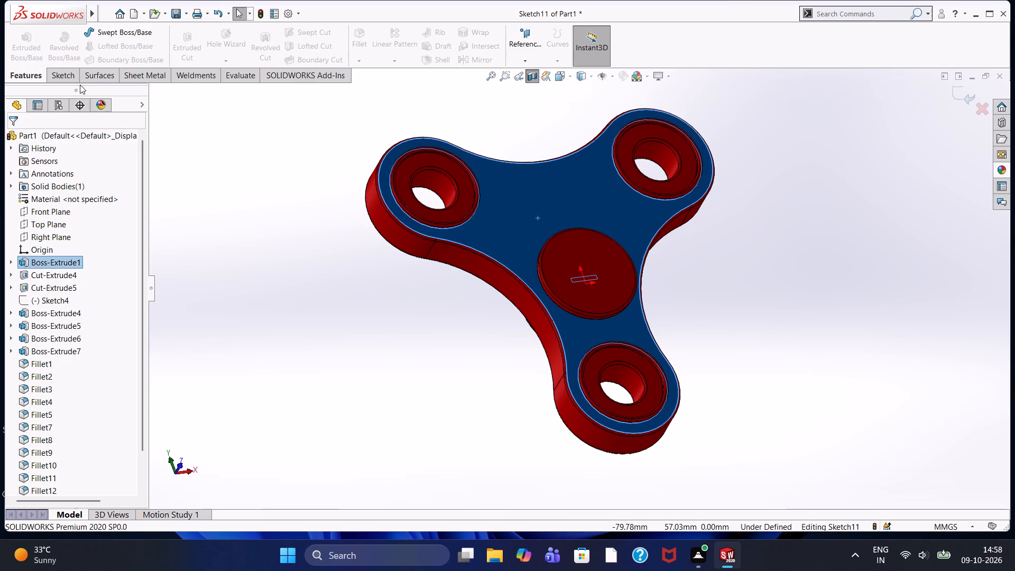
pyautogui.click(67, 78)
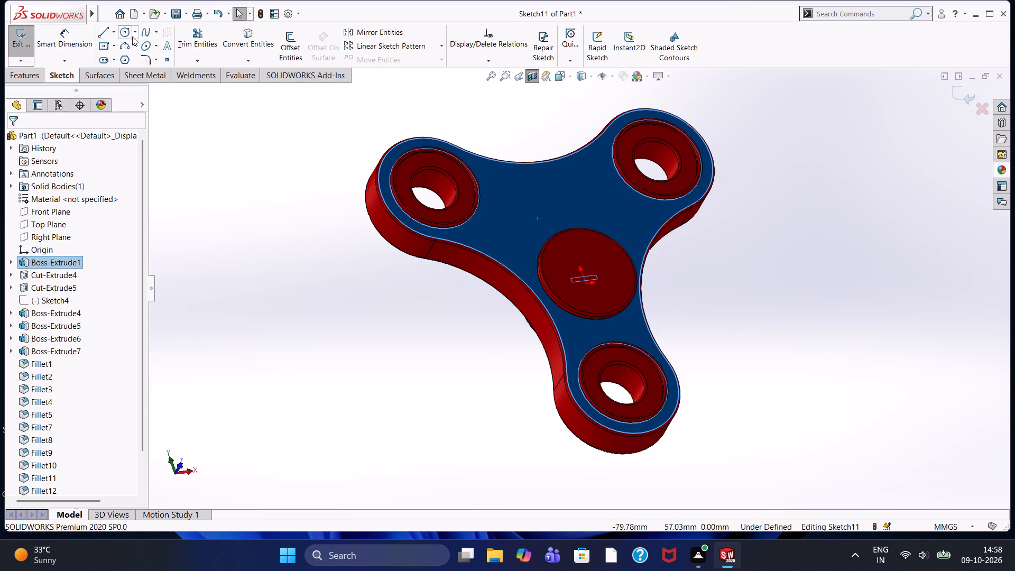
pyautogui.click(128, 34)
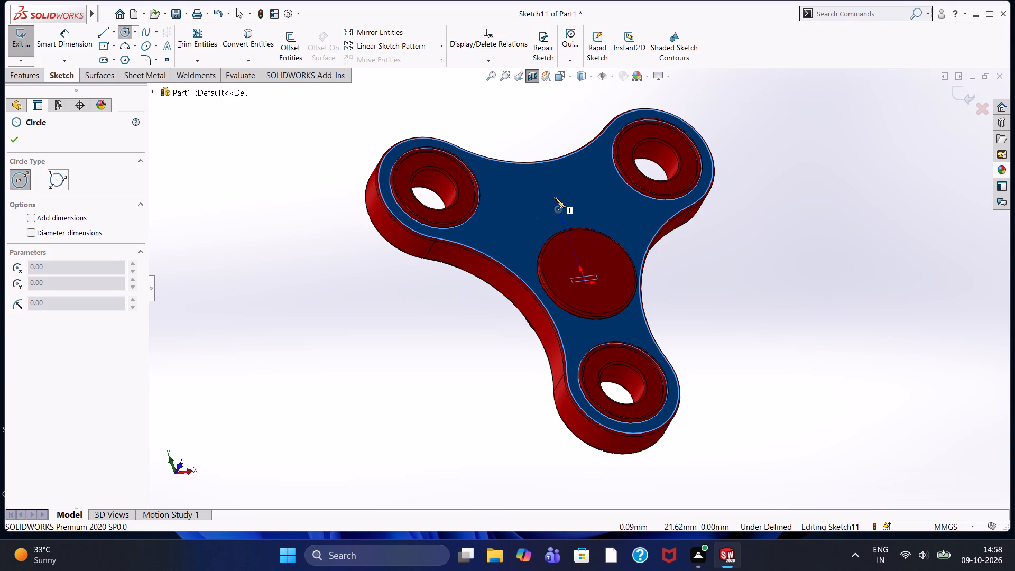
pyautogui.click(555, 197)
pyautogui.click(565, 209)
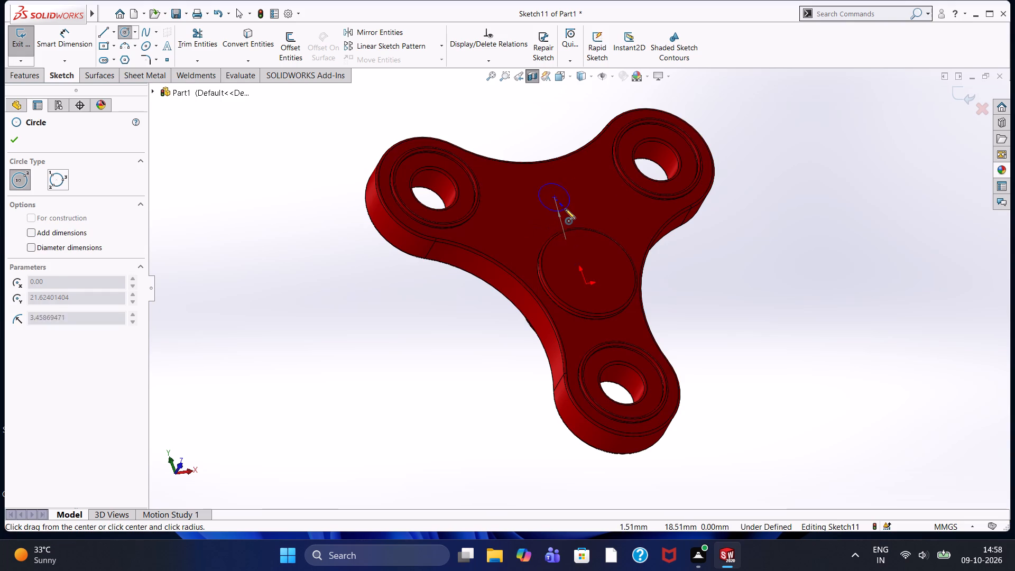
pyautogui.click(19, 145)
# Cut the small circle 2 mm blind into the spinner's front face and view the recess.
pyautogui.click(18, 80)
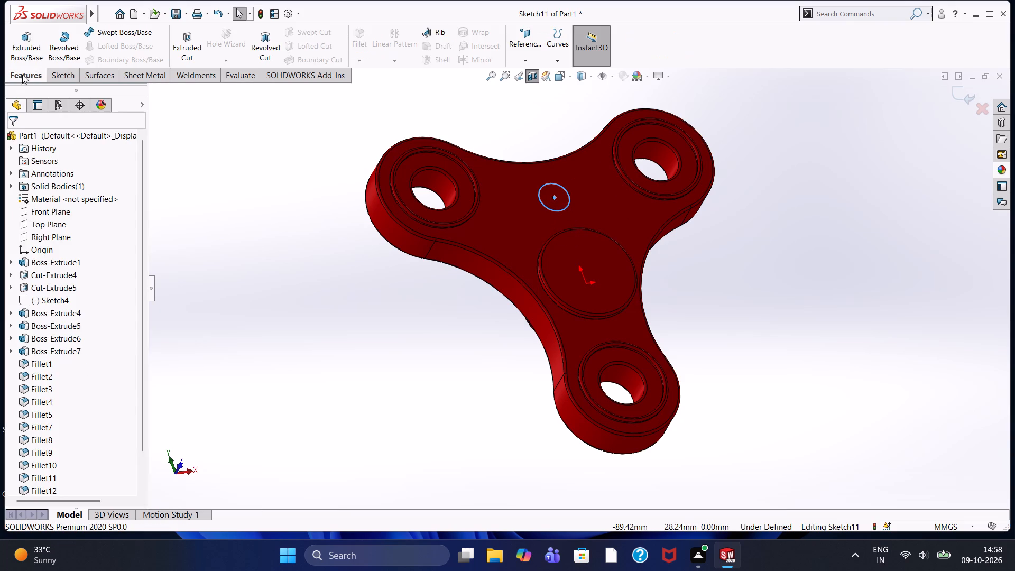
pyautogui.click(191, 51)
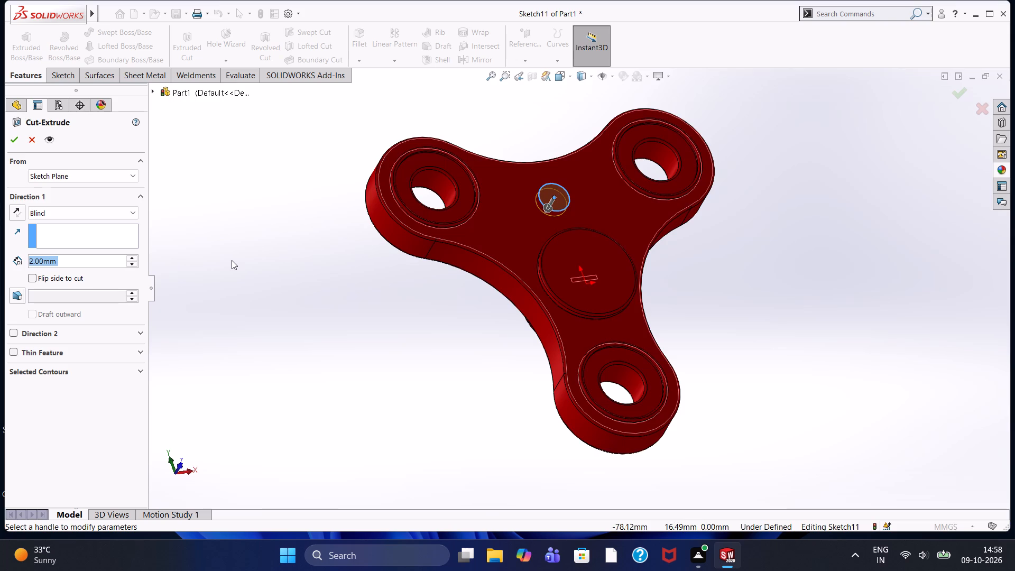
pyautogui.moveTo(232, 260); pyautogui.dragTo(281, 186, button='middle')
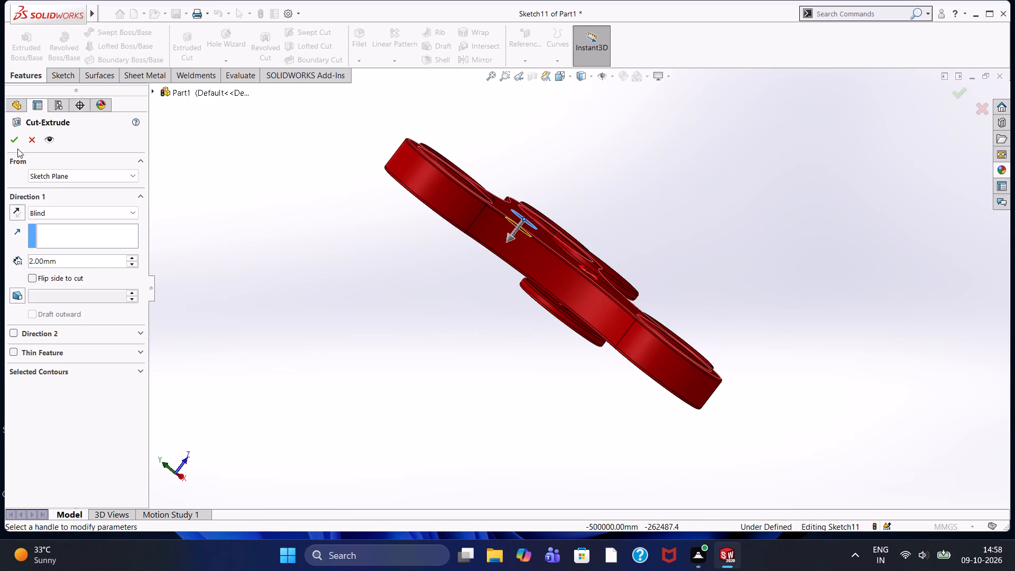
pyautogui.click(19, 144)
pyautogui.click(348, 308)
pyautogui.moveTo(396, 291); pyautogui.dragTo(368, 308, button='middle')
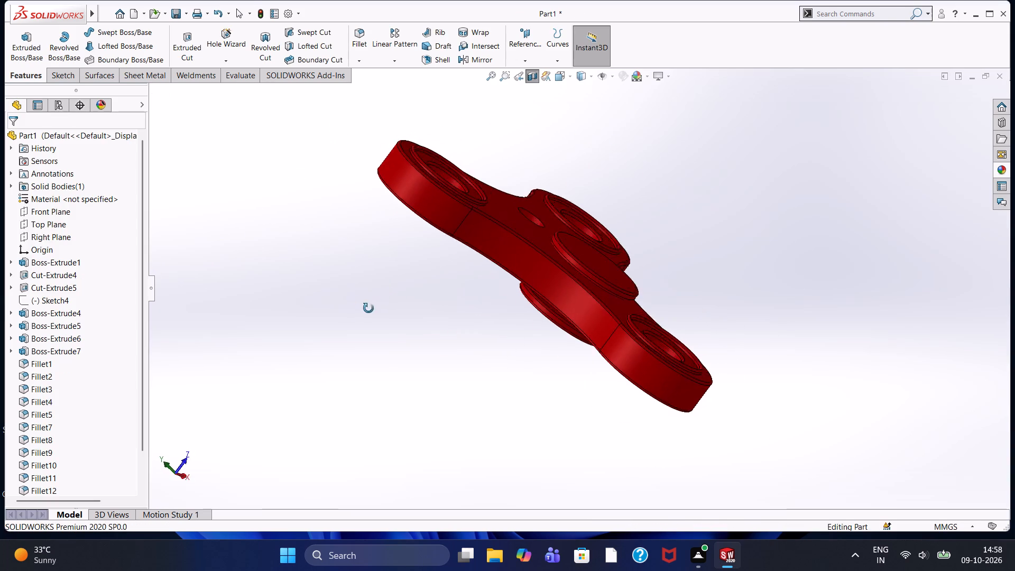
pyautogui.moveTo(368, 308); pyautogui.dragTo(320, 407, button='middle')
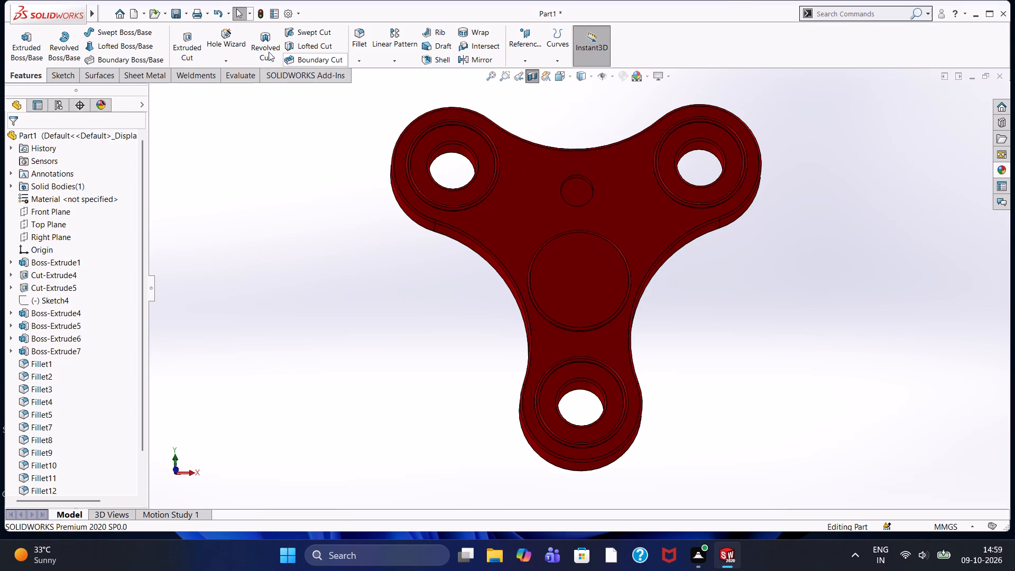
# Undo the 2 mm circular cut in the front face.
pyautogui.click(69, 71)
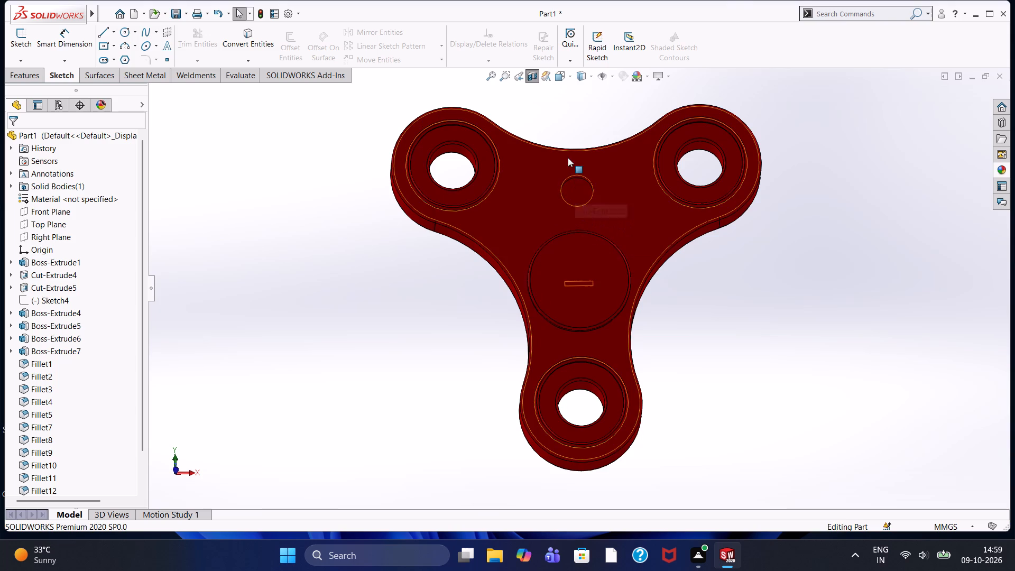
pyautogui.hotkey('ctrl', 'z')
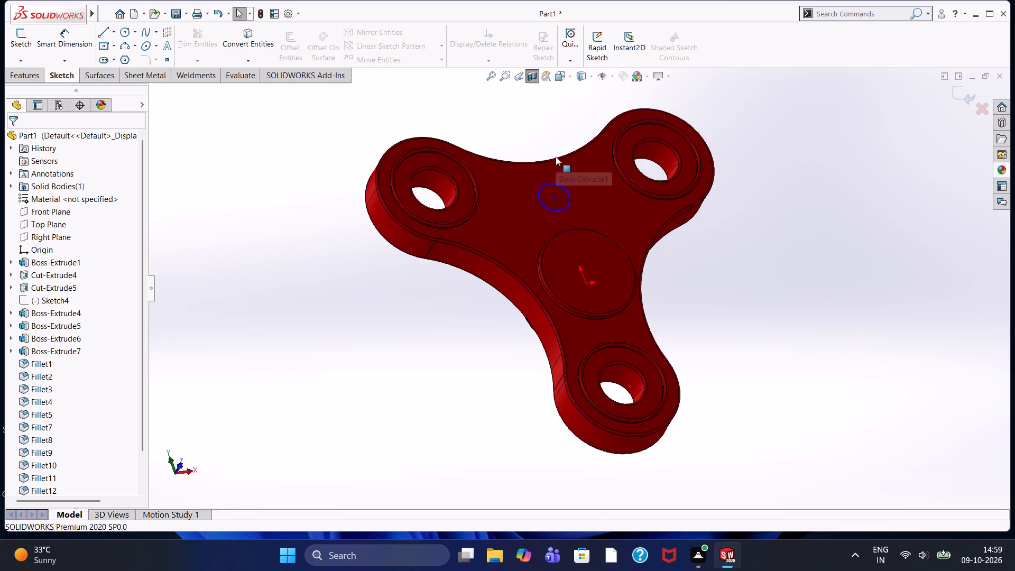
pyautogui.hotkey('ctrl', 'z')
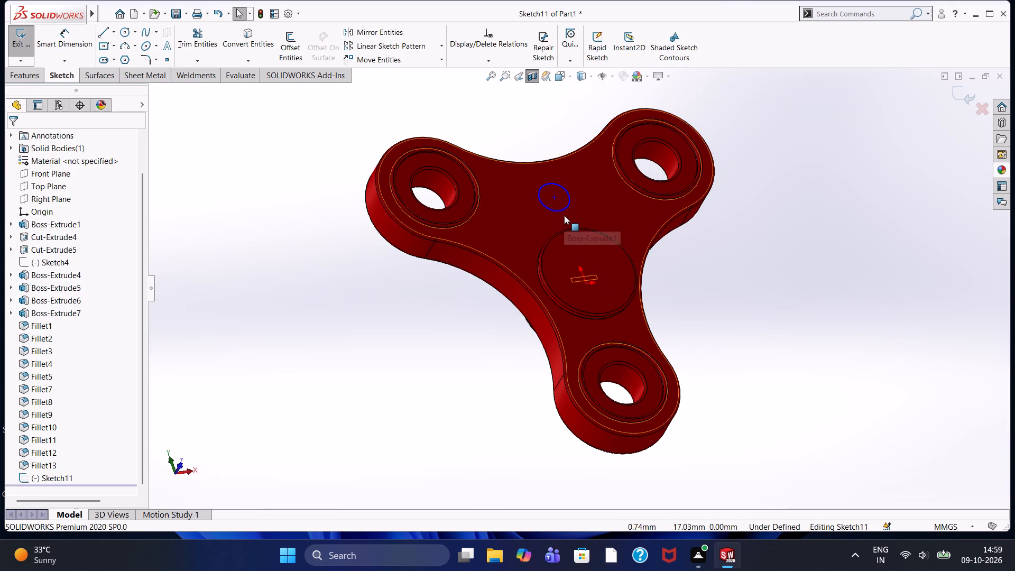
# Undo the small circle between the two upper lobes and exit the empty sketch.
pyautogui.hotkey('ctrl', 'z')
pyautogui.click(515, 122)
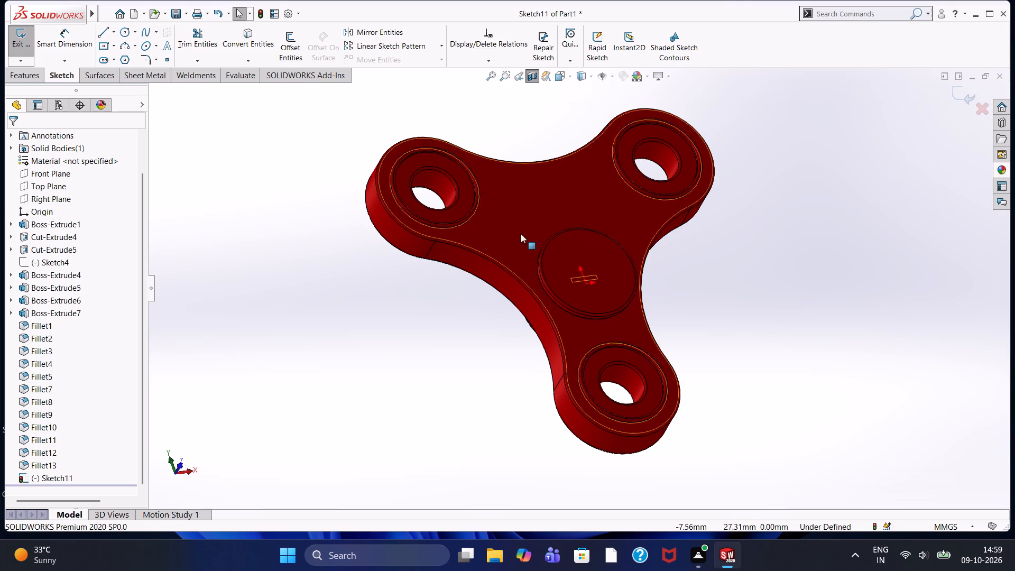
pyautogui.moveTo(400, 296); pyautogui.dragTo(442, 189, button='middle')
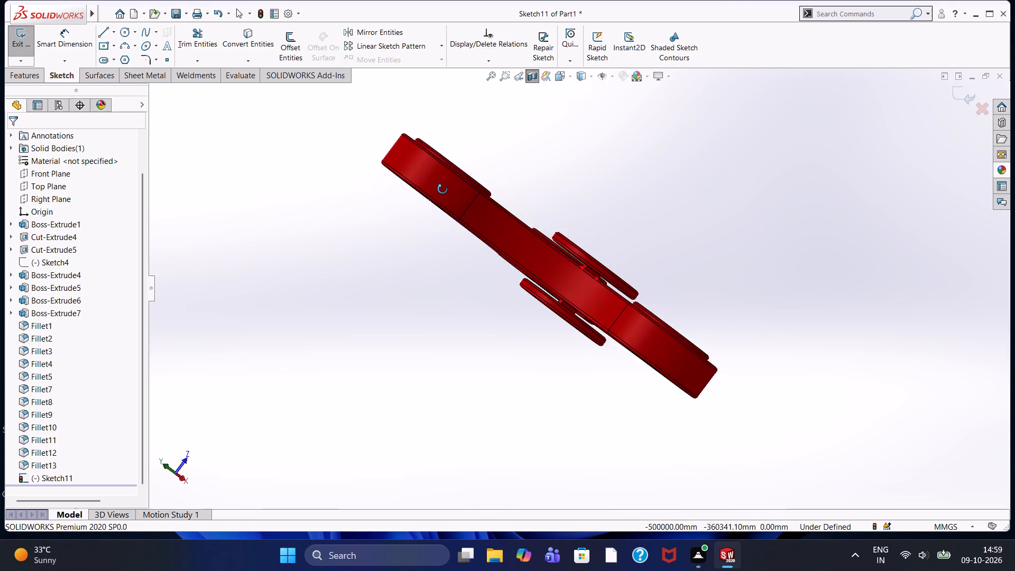
pyautogui.moveTo(442, 189); pyautogui.dragTo(354, 199, button='middle')
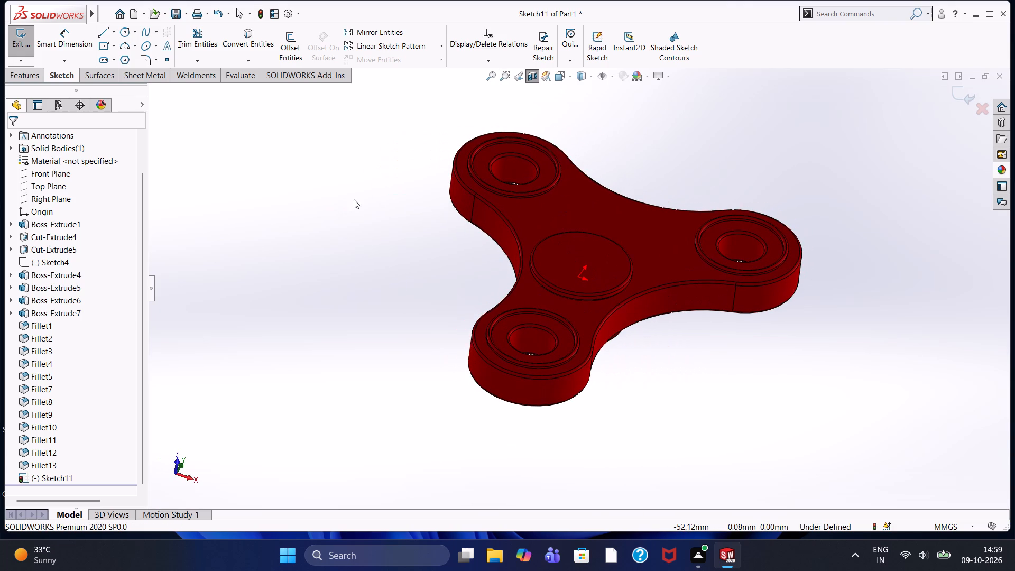
pyautogui.press('Escape')
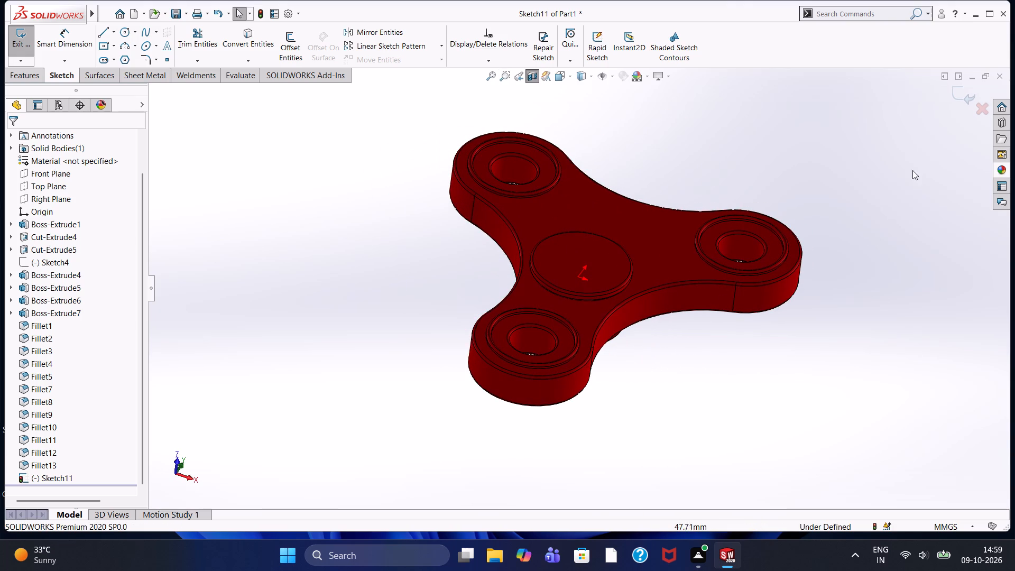
pyautogui.click(967, 98)
# Examine the finished spinner's lobes, raised rings, central caps and side profile from several angles.
pyautogui.moveTo(735, 362); pyautogui.dragTo(723, 356, button='middle')
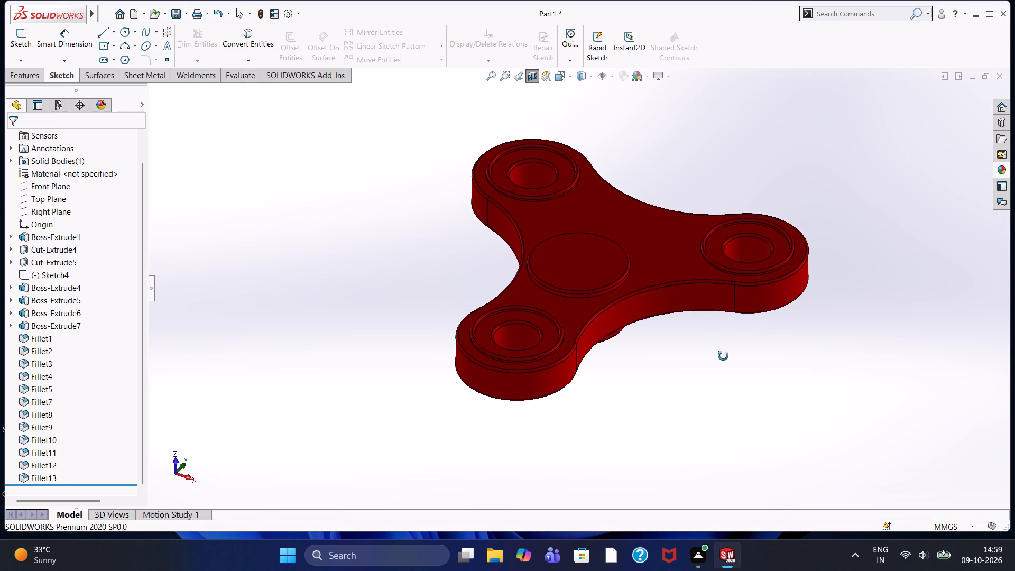
pyautogui.moveTo(723, 356); pyautogui.dragTo(721, 356, button='middle')
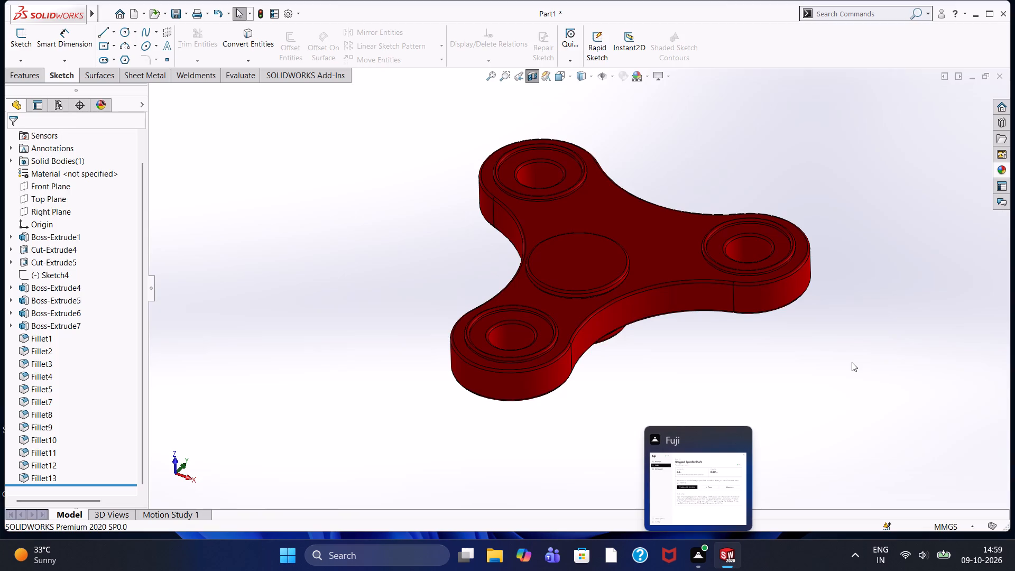
pyautogui.scroll(-1, 680, 343)
pyautogui.scroll(2, 679, 342)
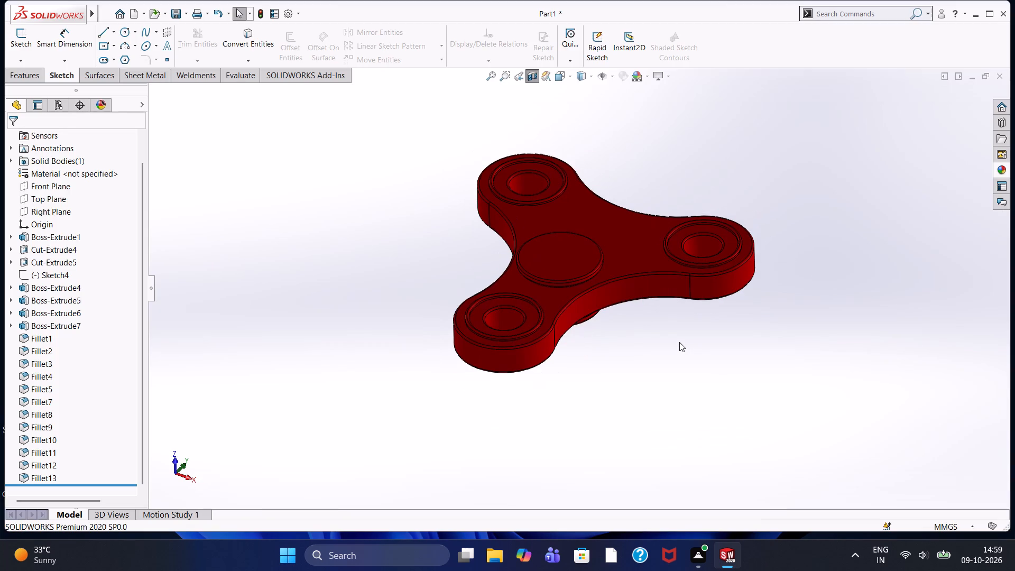
pyautogui.moveTo(488, 251); pyautogui.dragTo(553, 148, button='middle')
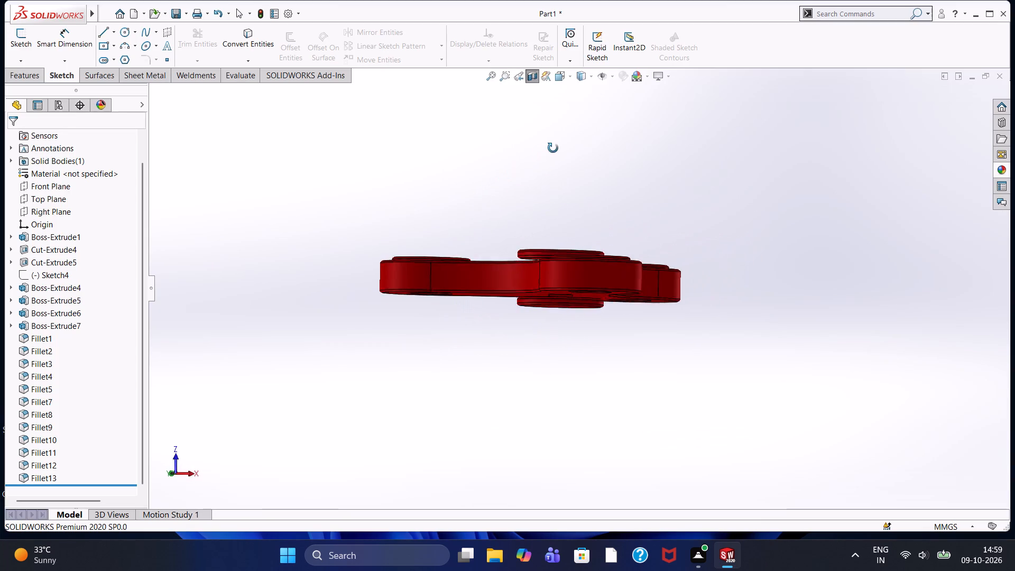
pyautogui.moveTo(553, 148); pyautogui.dragTo(594, 153, button='middle')
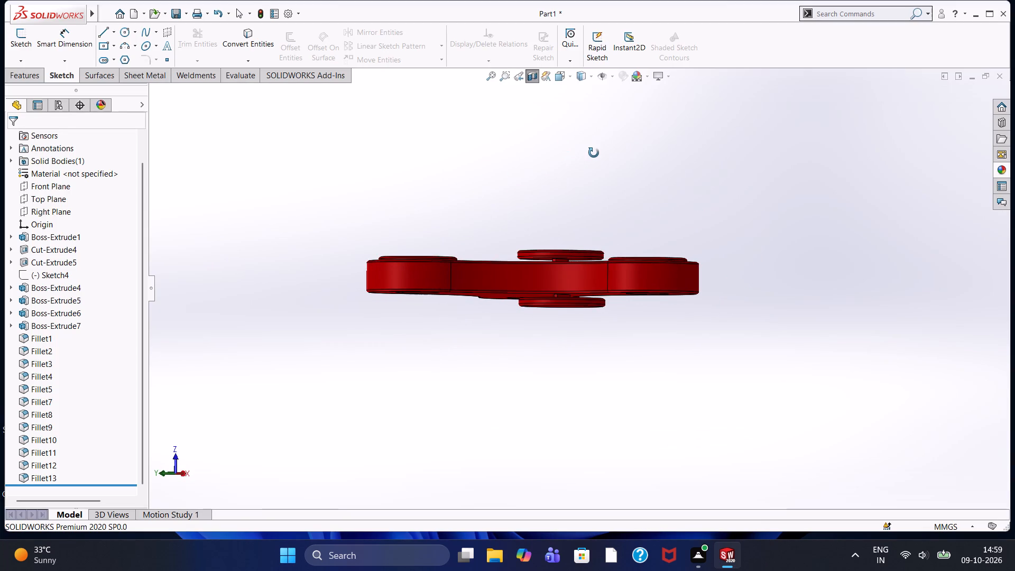
pyautogui.moveTo(594, 153); pyautogui.dragTo(610, 193, button='middle')
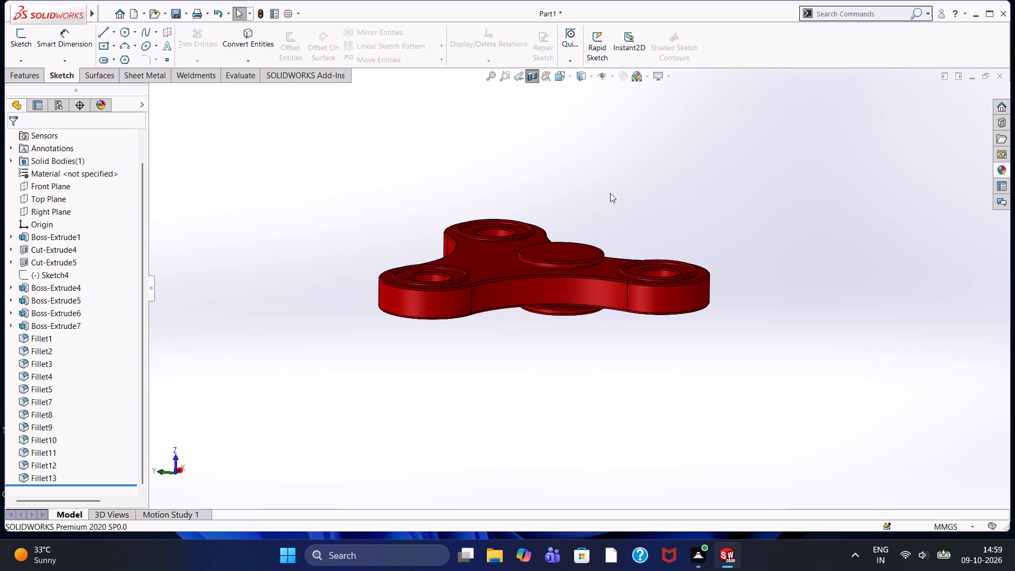
# Save the spinner to the Desktop as a SOLIDWORKS part, replacing the default name Part1 with the copied file name.
pyautogui.hotkey('ctrl', 's')
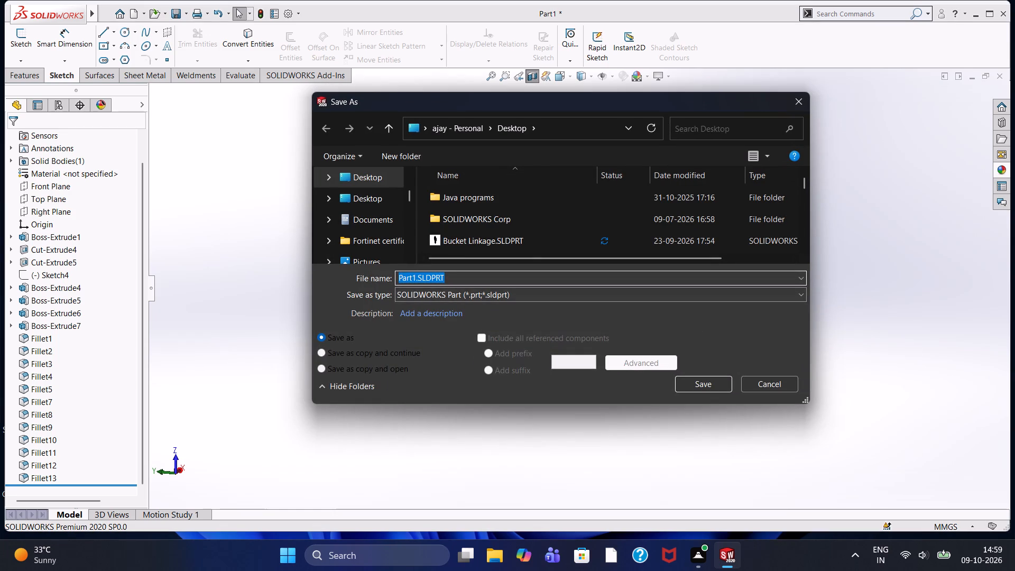
pyautogui.moveTo(416, 279); pyautogui.dragTo(344, 277)
pyautogui.press('BackSpace')
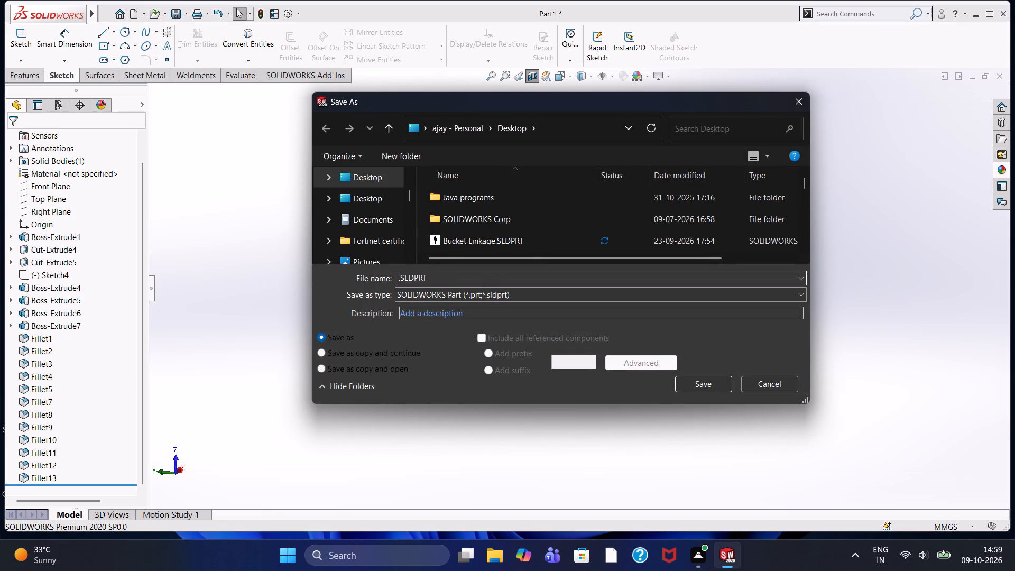
pyautogui.hotkey('ctrl', 'v')
pyautogui.click(694, 386)
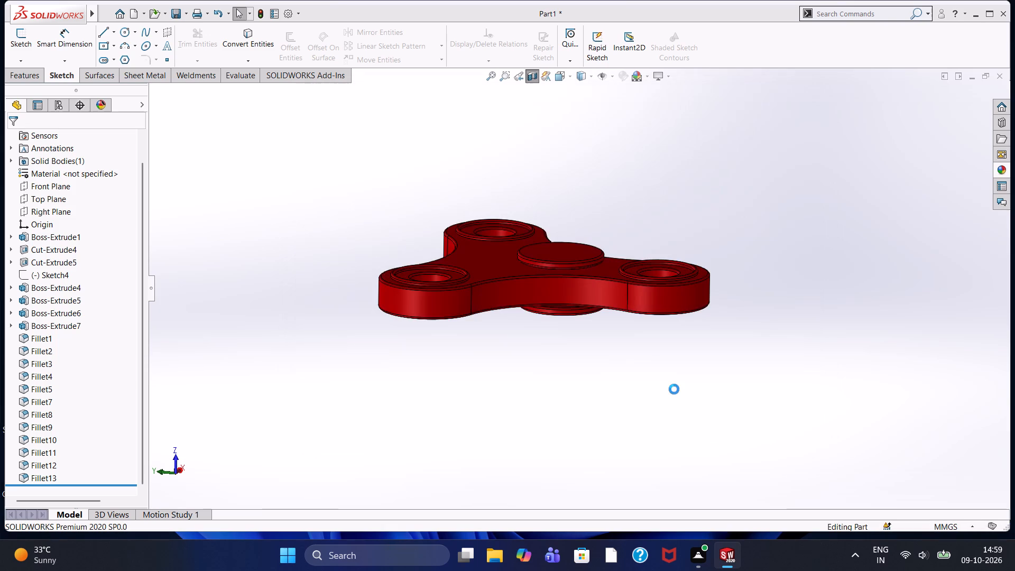